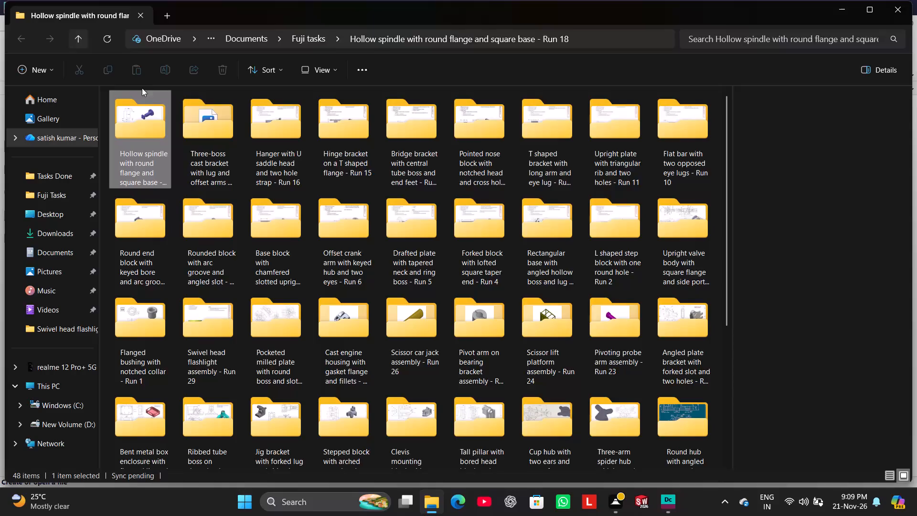
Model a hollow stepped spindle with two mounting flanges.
Copy the name of the folder "Hollow spindle with round flange and square base - Run 18" and switch to Designcenter.
click(152, 143)
click(168, 64)
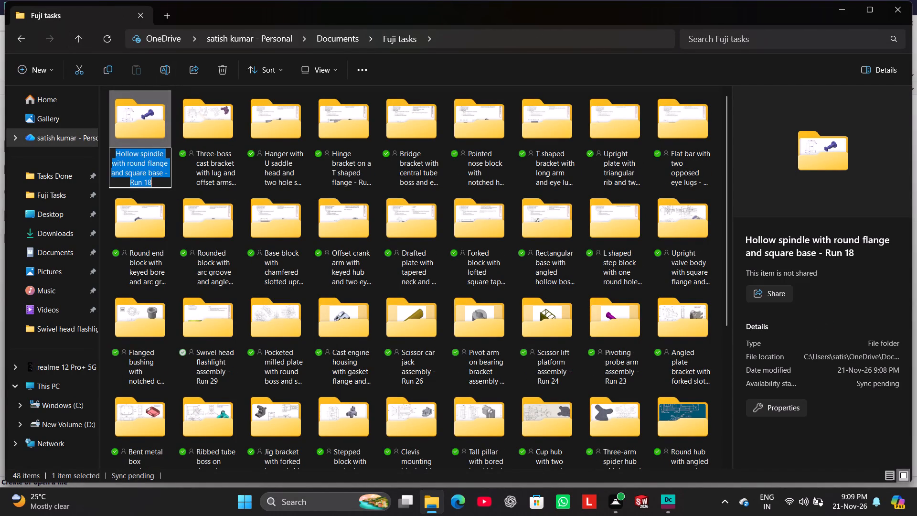
right_click(142, 164)
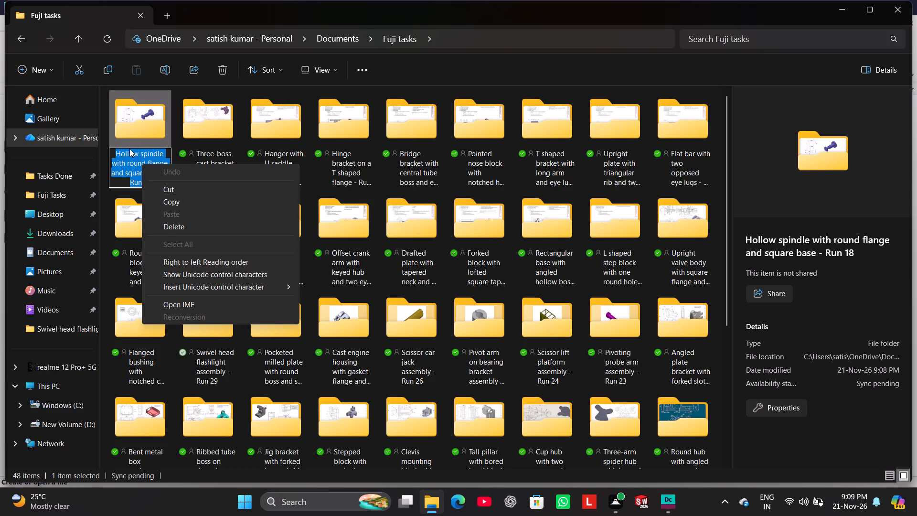
key(ctrl+c)
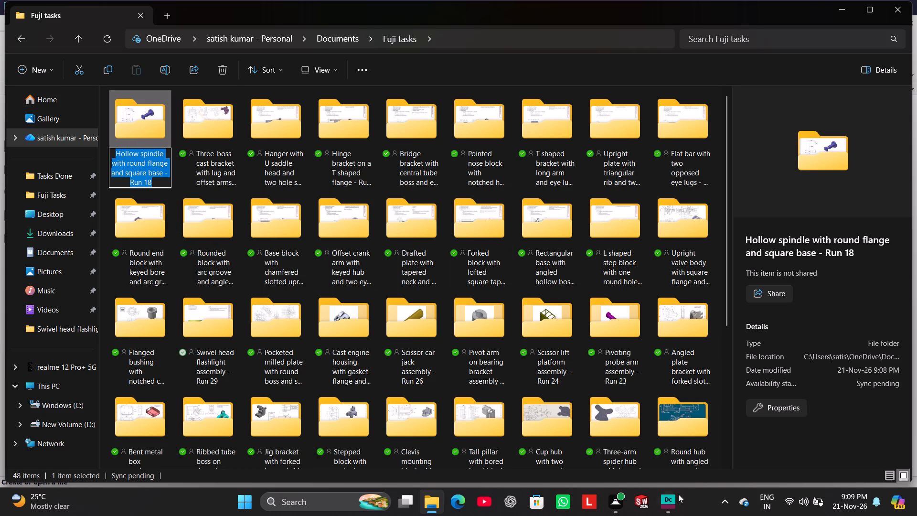
click(676, 494)
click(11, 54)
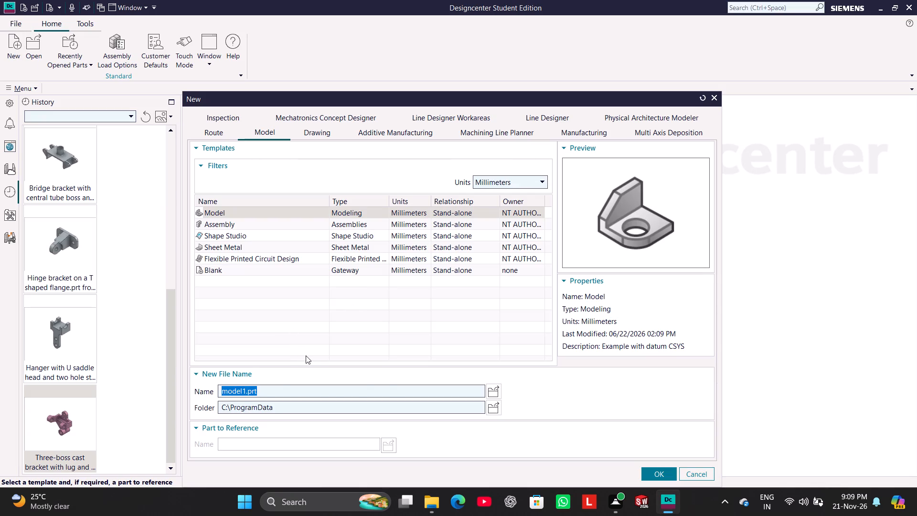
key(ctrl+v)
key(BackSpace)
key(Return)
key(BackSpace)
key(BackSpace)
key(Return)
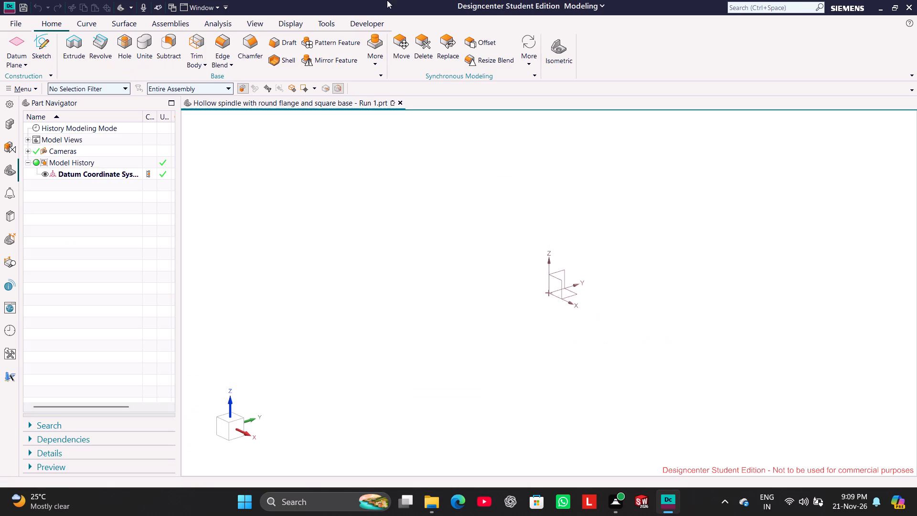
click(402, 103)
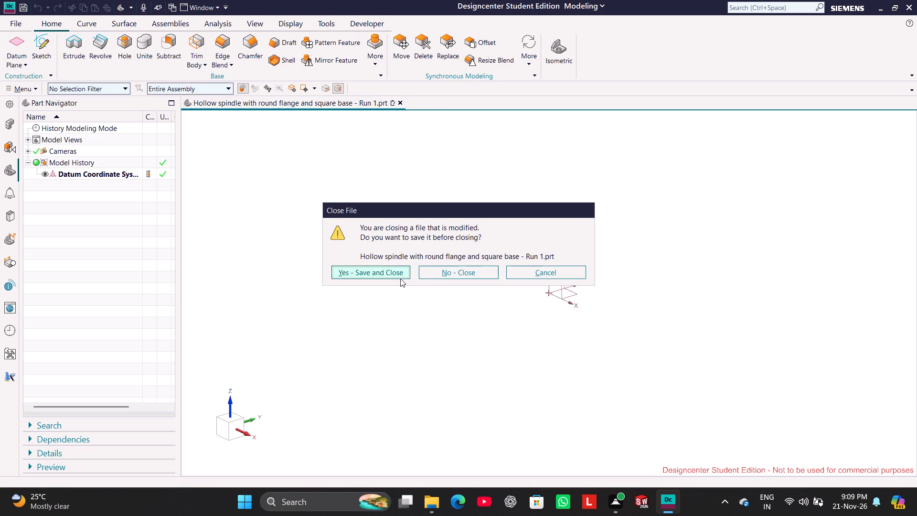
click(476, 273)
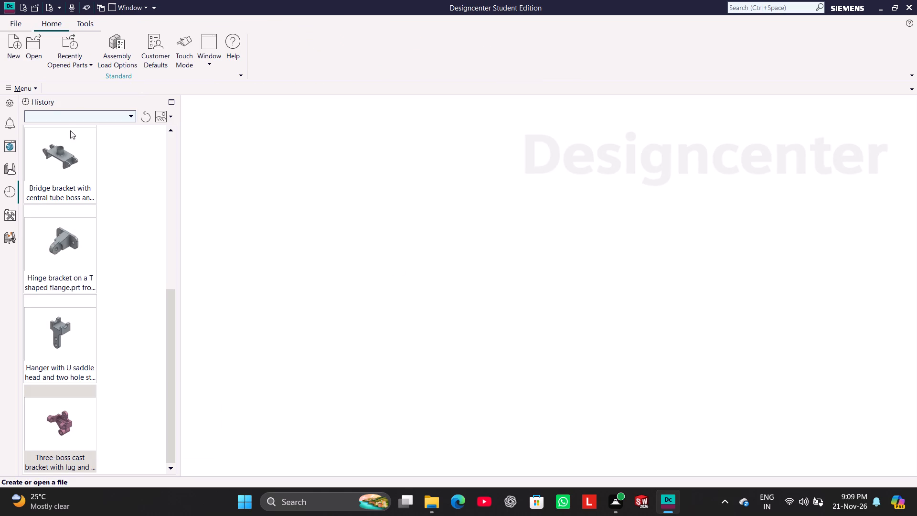
Start a new millimetre Model part named "Hollow spindle with round flange and square base" and copy that name.
click(15, 54)
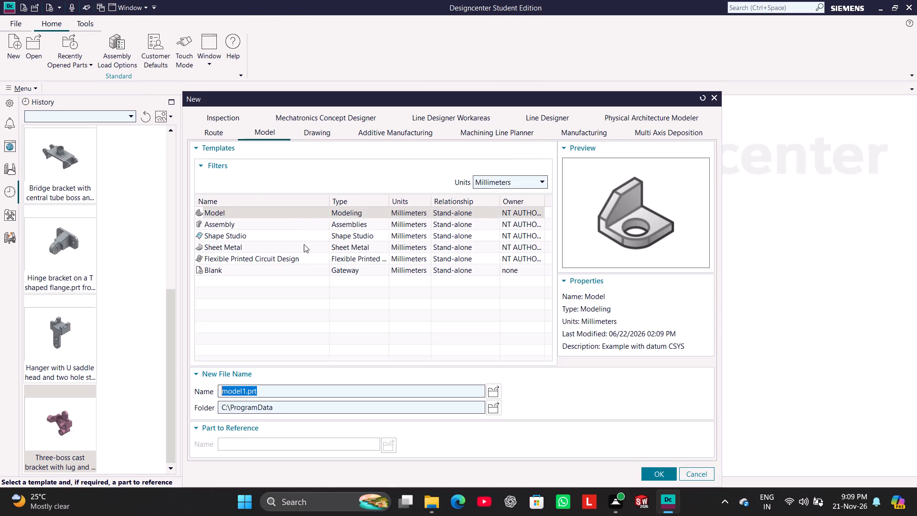
key(ctrl+v)
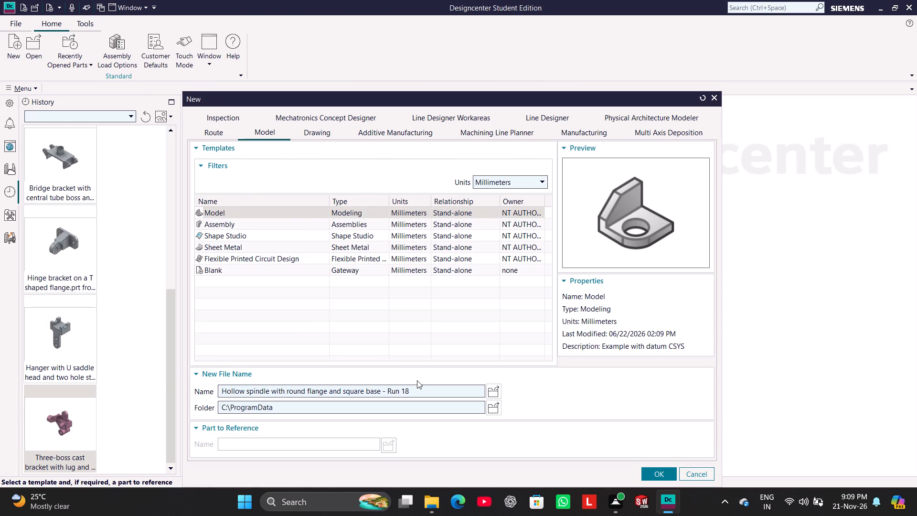
key(BackSpace)
key(BackSpace)
key(BackSpace)
key(BackSpace)
key(BackSpace)
key(BackSpace)
key(BackSpace)
key(BackSpace)
key(BackSpace)
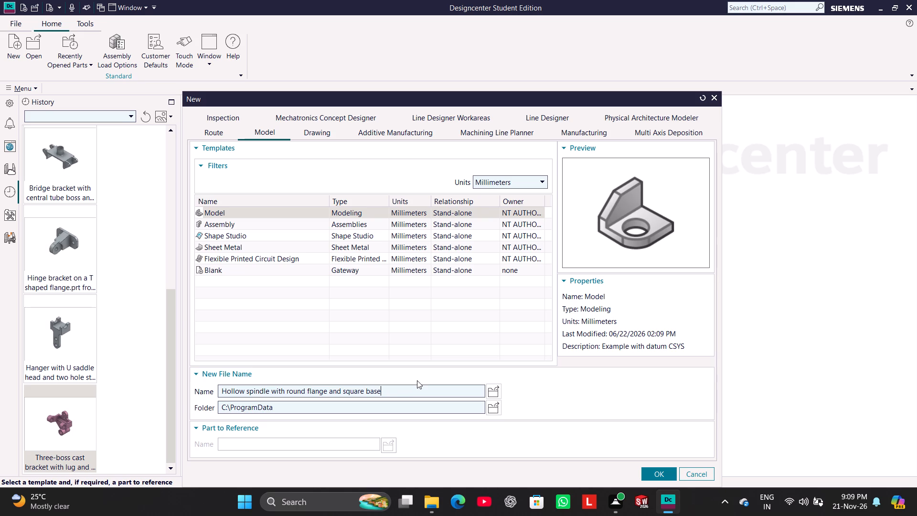
drag(397, 392, 373, 392)
drag(373, 392, 216, 392)
key(ctrl+c)
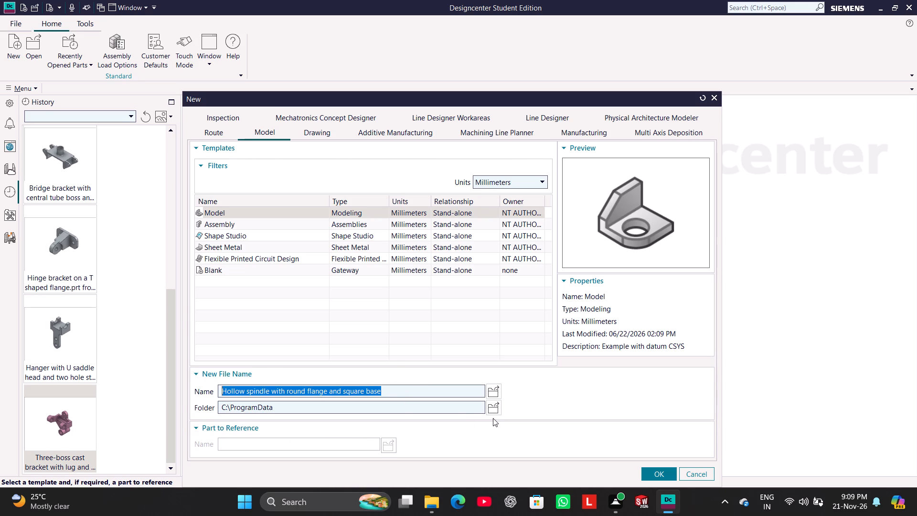
Set the new part's folder to Tasks Done and create the part.
click(496, 407)
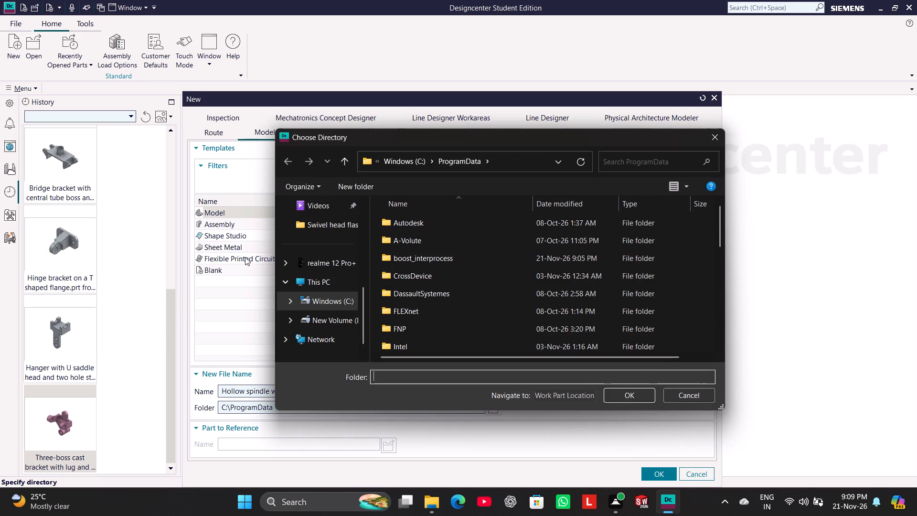
scroll(328, 245, up, 2)
click(331, 275)
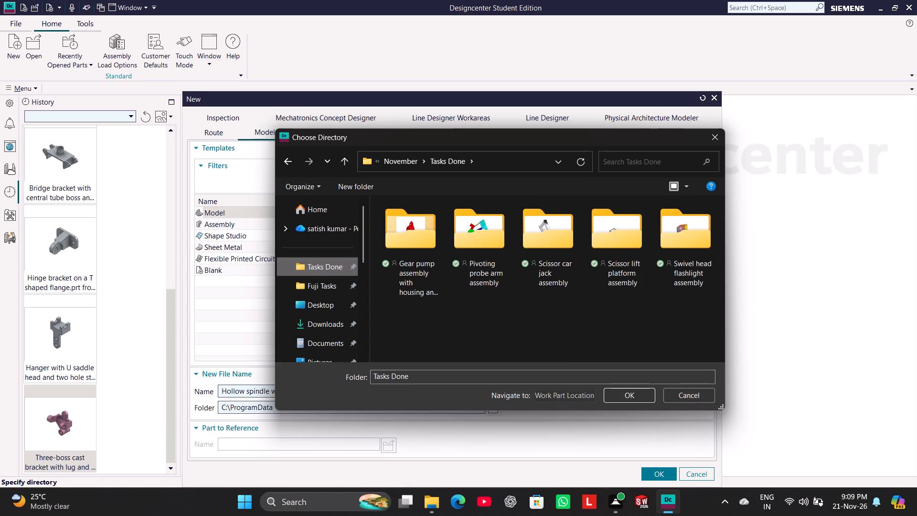
click(637, 392)
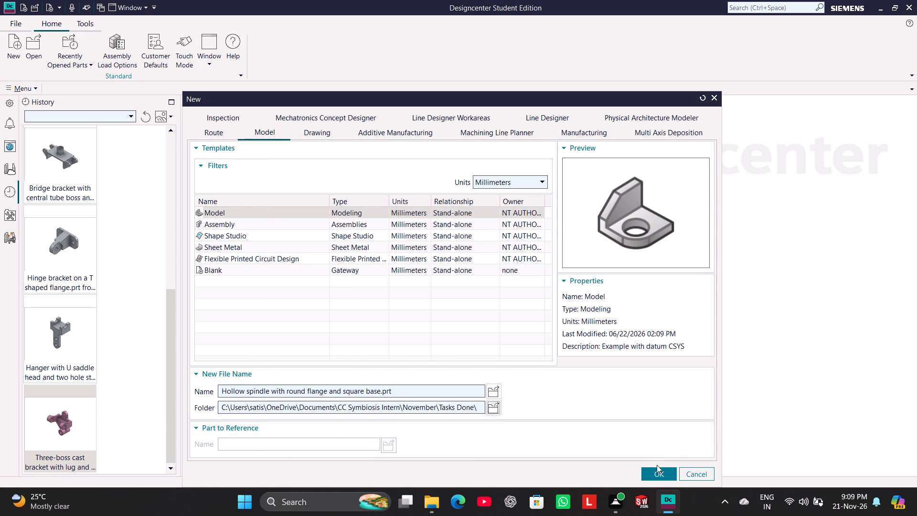
click(660, 474)
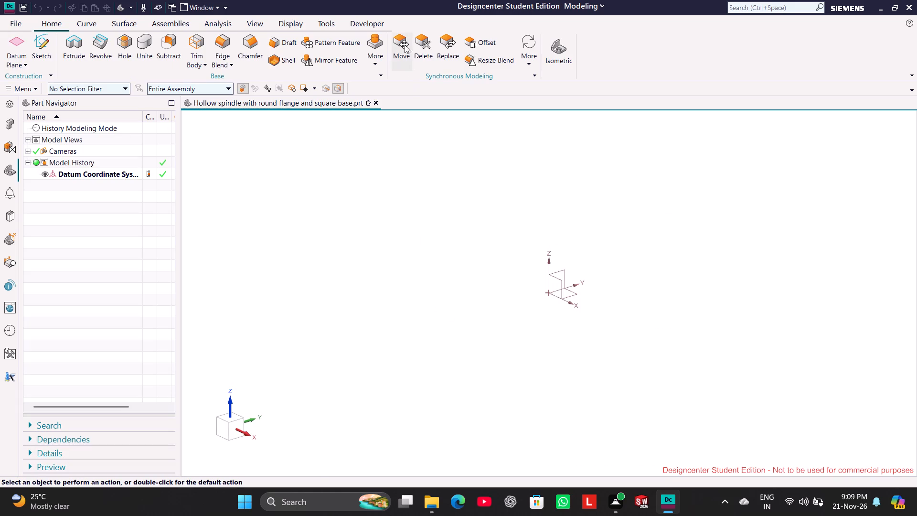
Start recording a C# journal named "Hollow spindle with round flange and square base" in the Tasks Done folder.
click(381, 27)
click(455, 45)
click(448, 49)
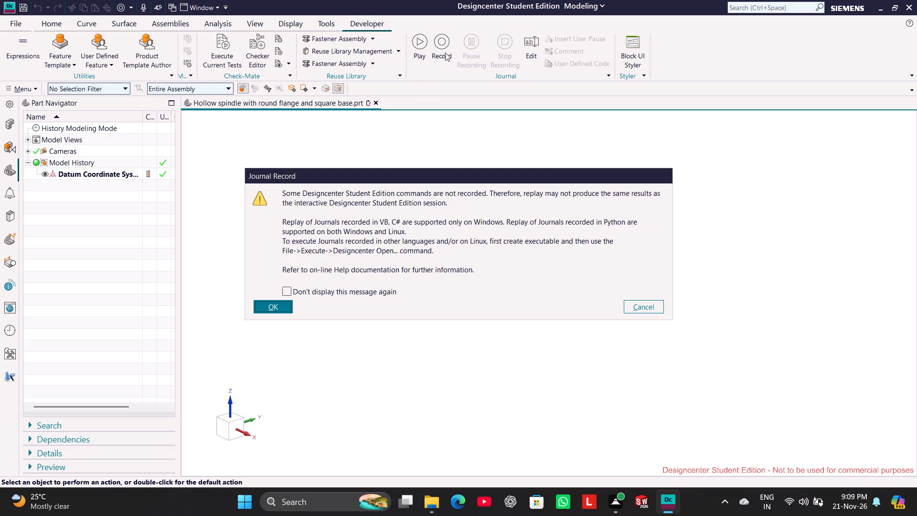
click(281, 311)
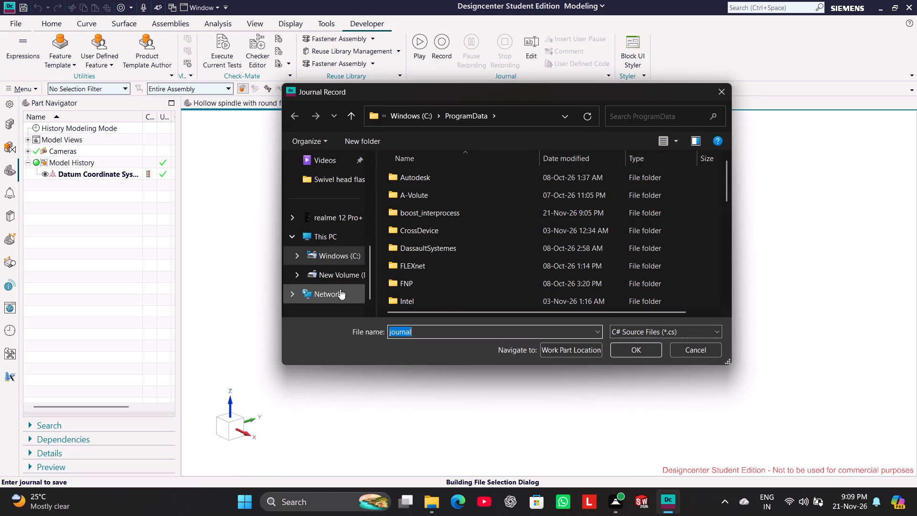
scroll(335, 205, up, 2)
click(337, 249)
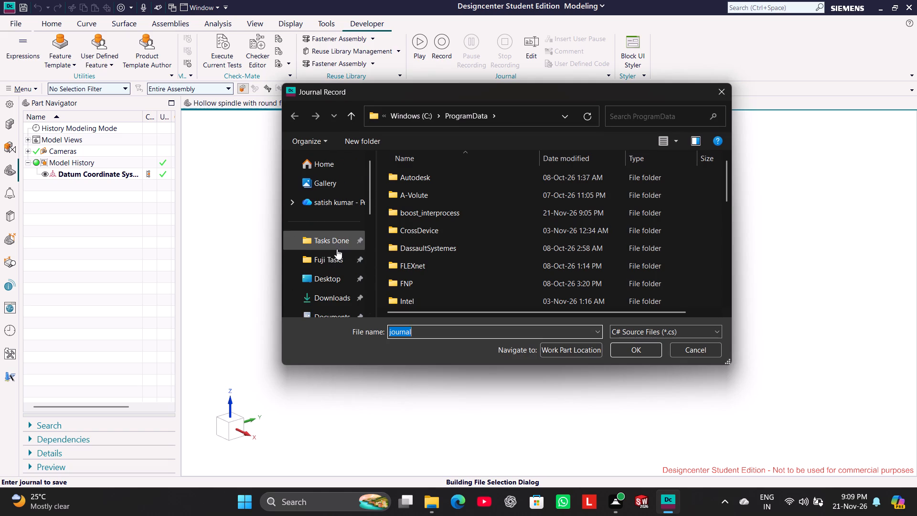
click(485, 336)
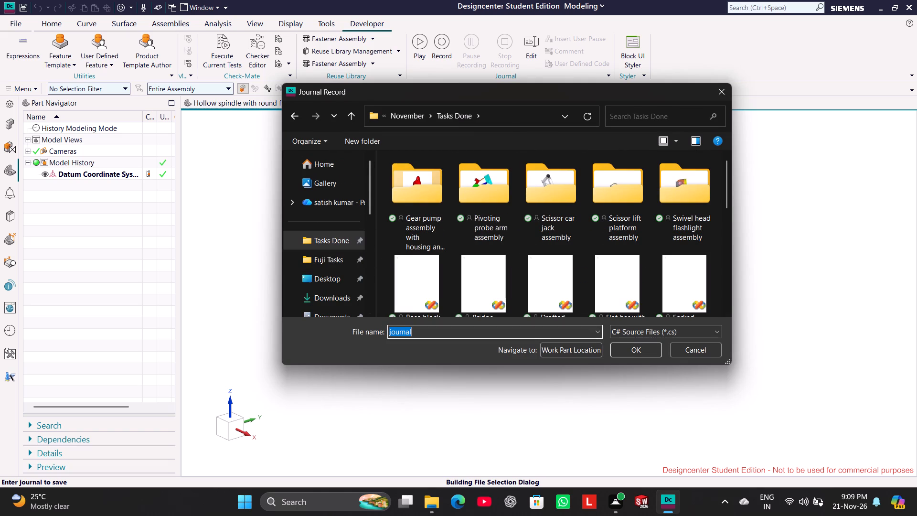
key(ctrl+v)
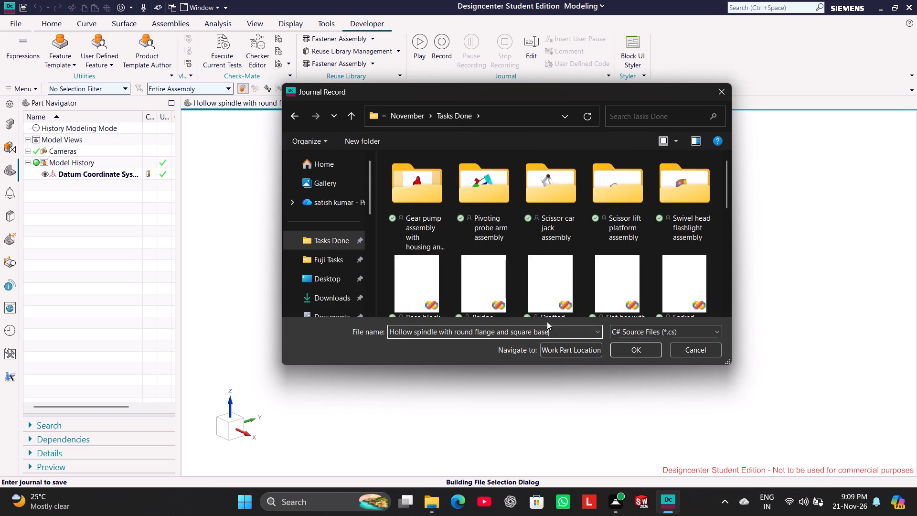
click(646, 350)
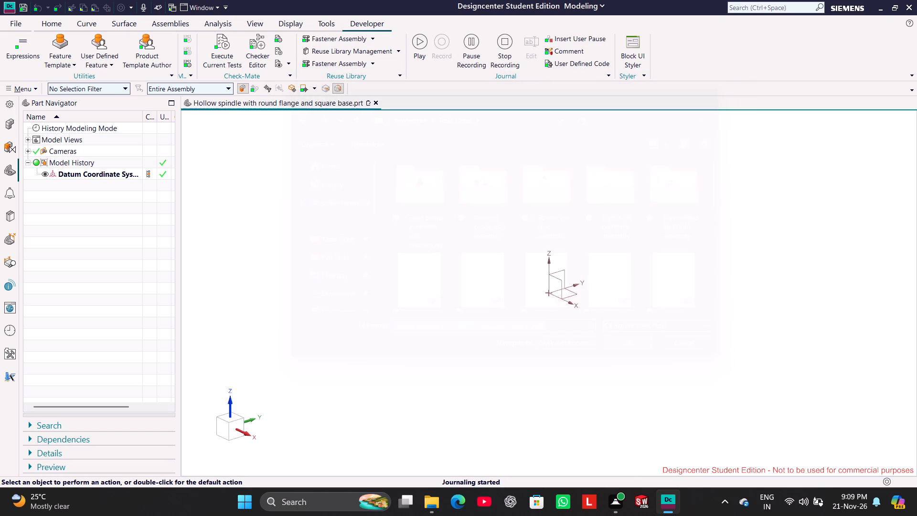
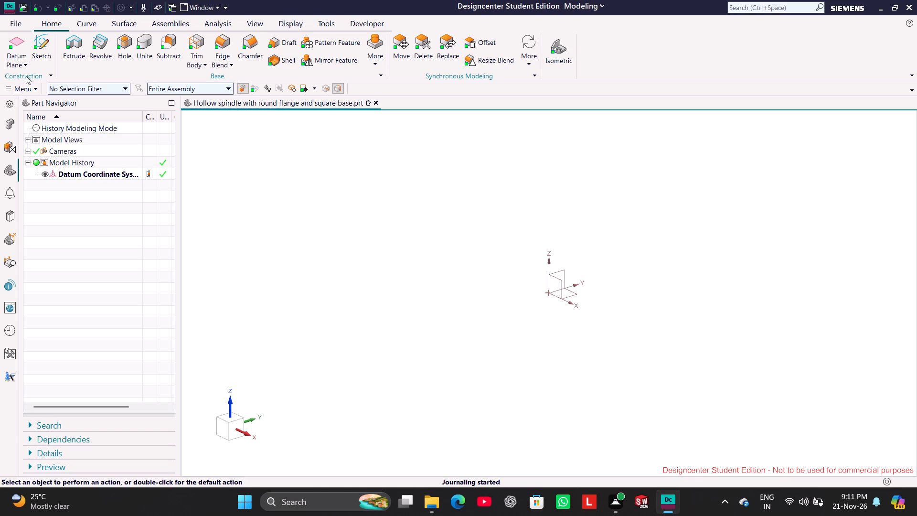
Create a new sketch on the Right principal plane.
click(43, 48)
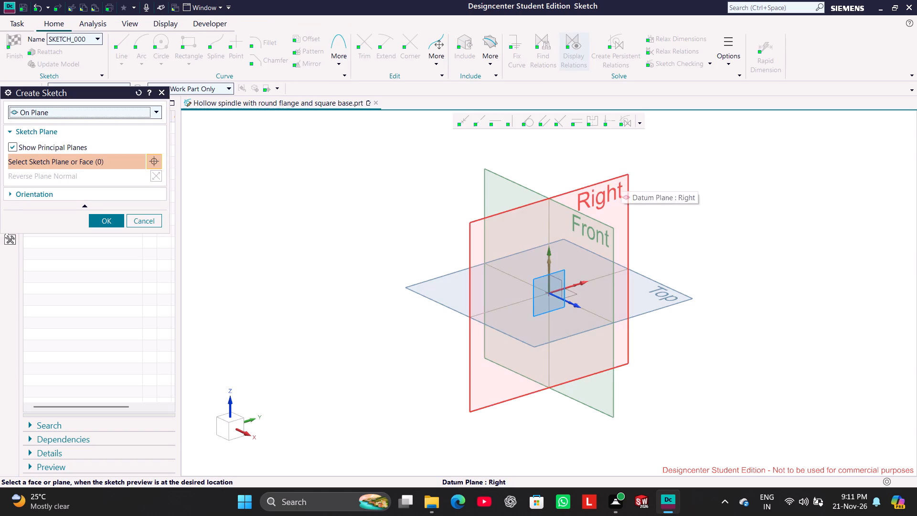
click(621, 179)
click(102, 221)
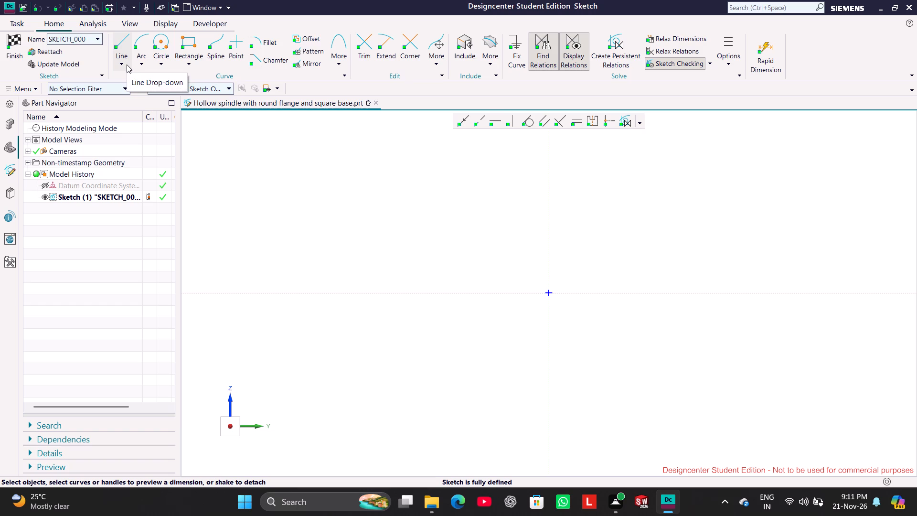
Draw a closed stepped line profile from the origin, about 260 mm high, with the upper step about 70 mm and the middle step about 470 mm long.
click(118, 44)
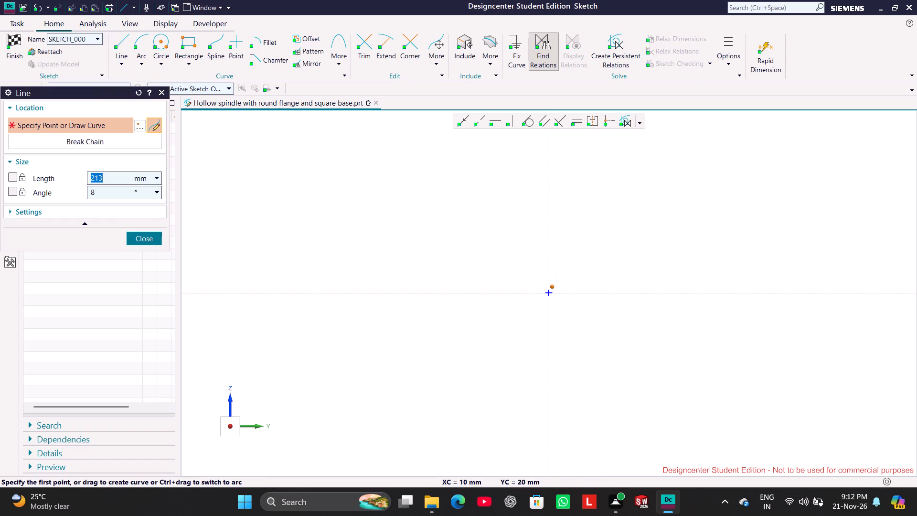
click(550, 292)
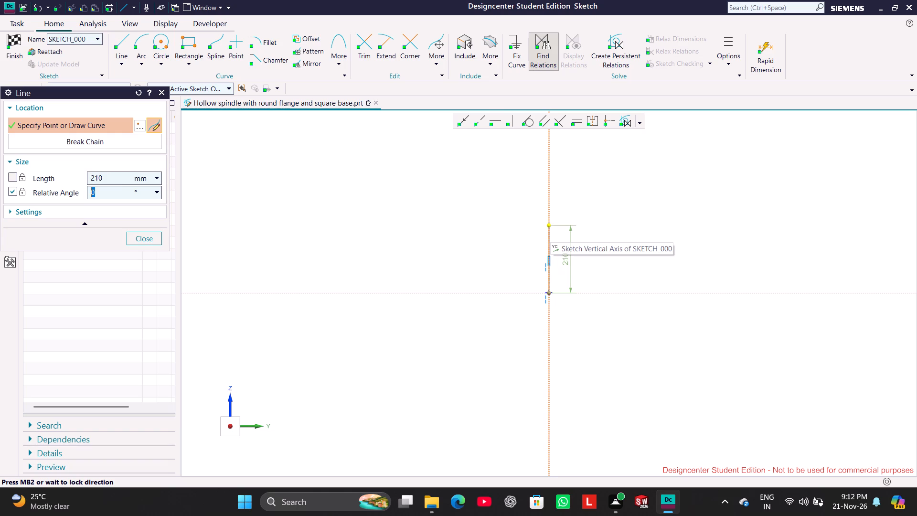
click(551, 210)
click(527, 210)
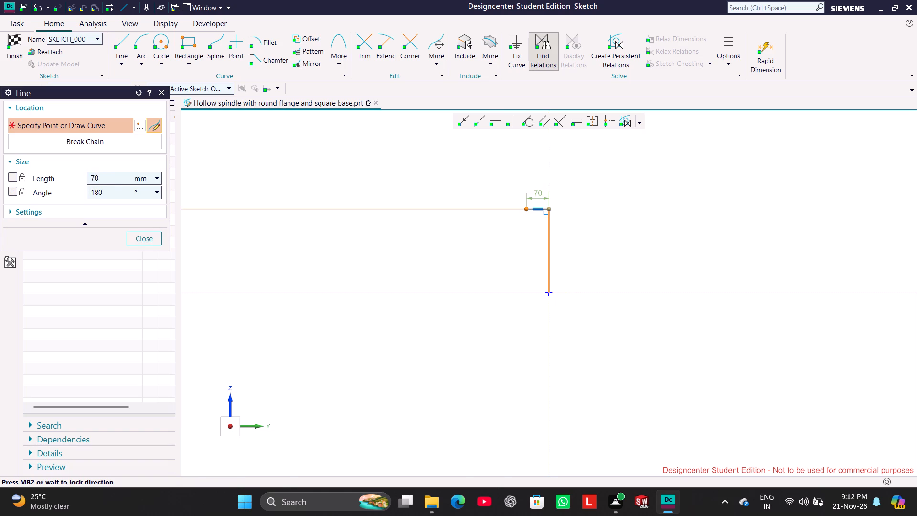
click(527, 236)
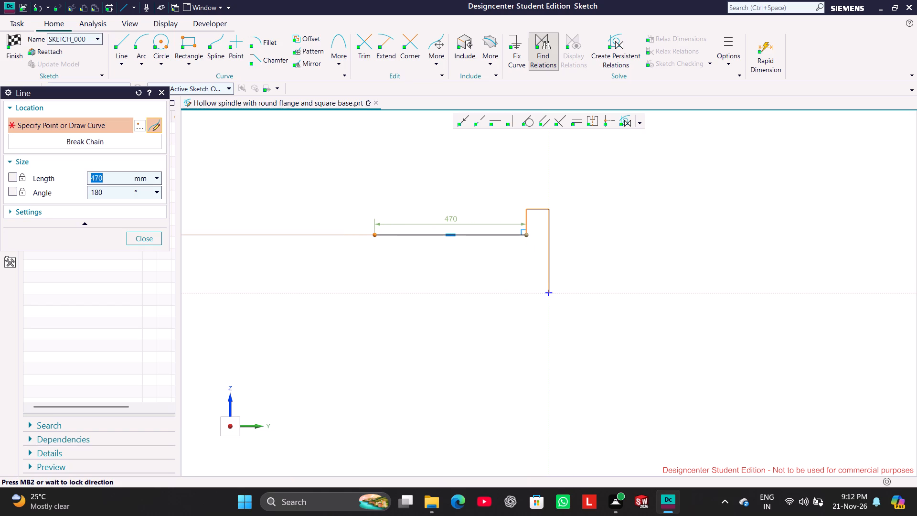
click(374, 227)
click(376, 254)
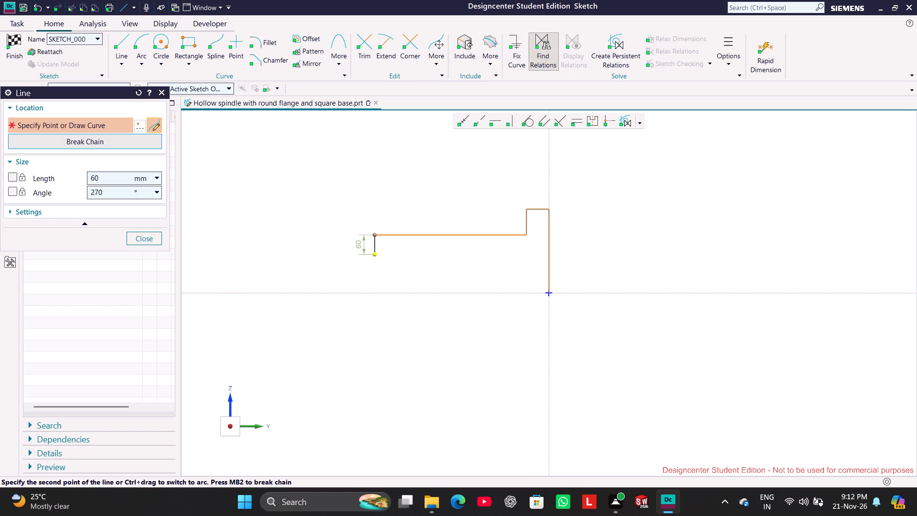
click(313, 255)
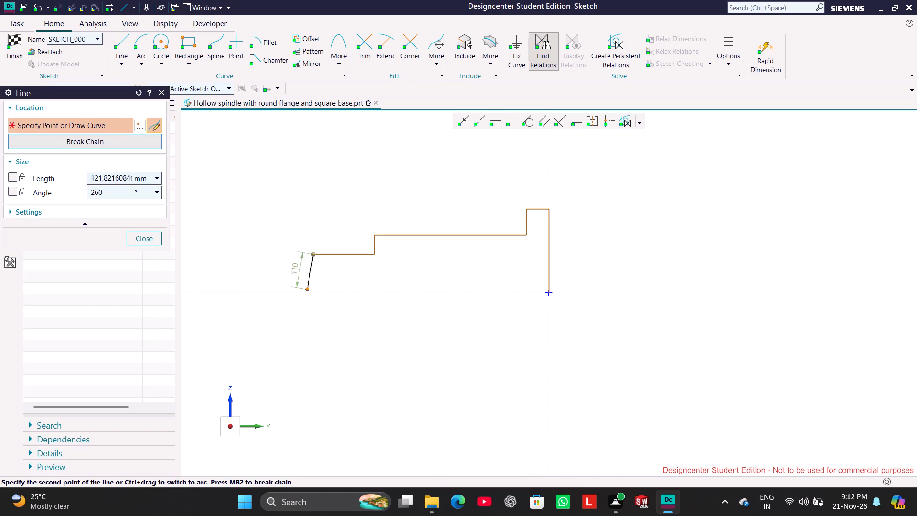
click(315, 298)
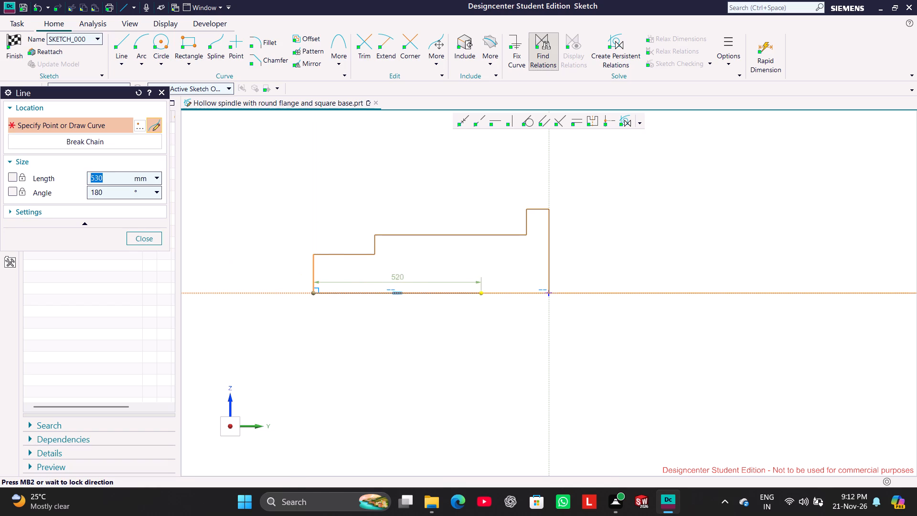
click(546, 289)
click(151, 240)
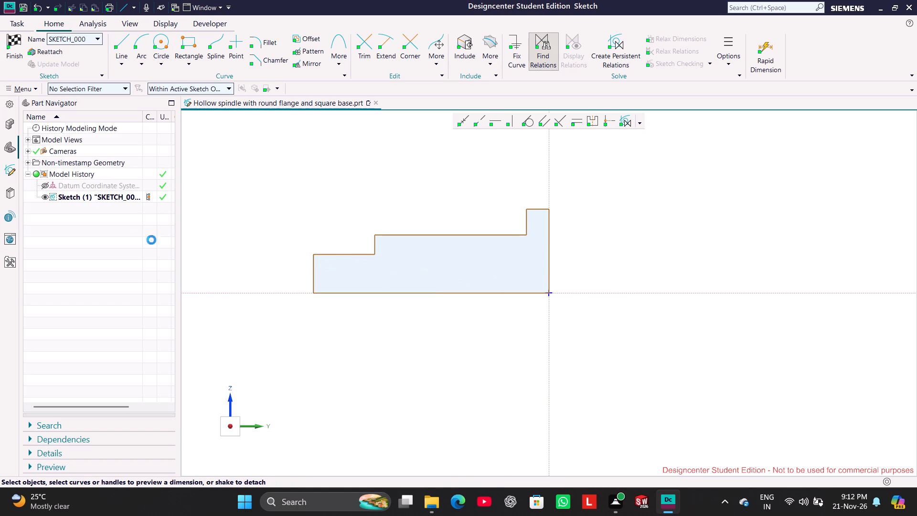
Convert the profile's horizontal base line to a reference line.
right_click(353, 292)
click(365, 284)
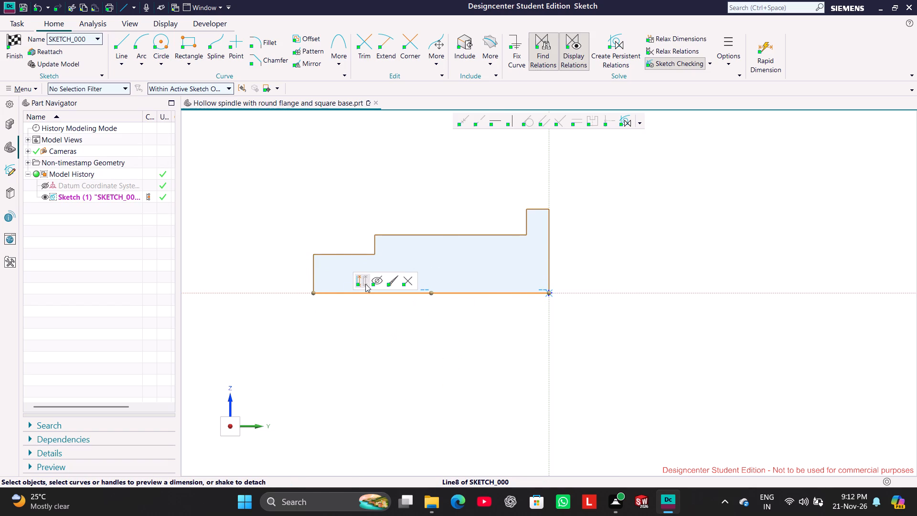
click(265, 214)
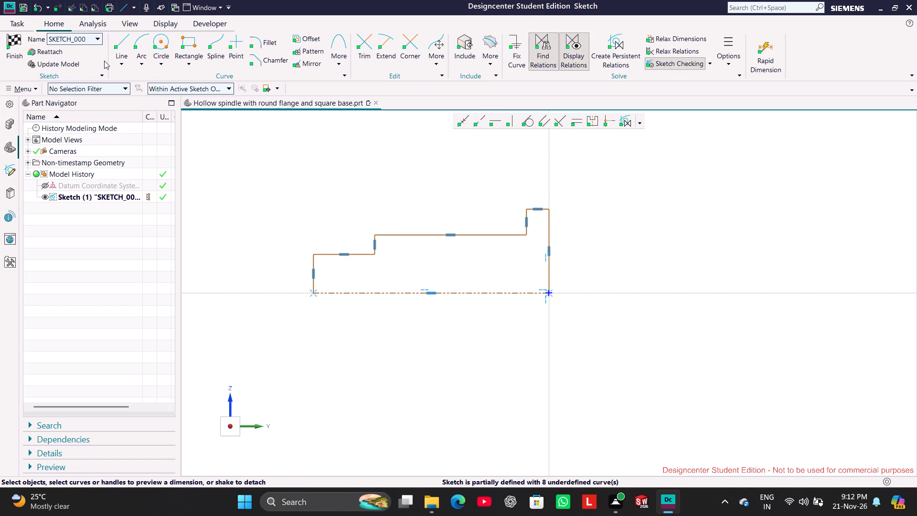
Dimension the vertical line at the origin as 120/2 and scale the entire sketch to it.
click(551, 229)
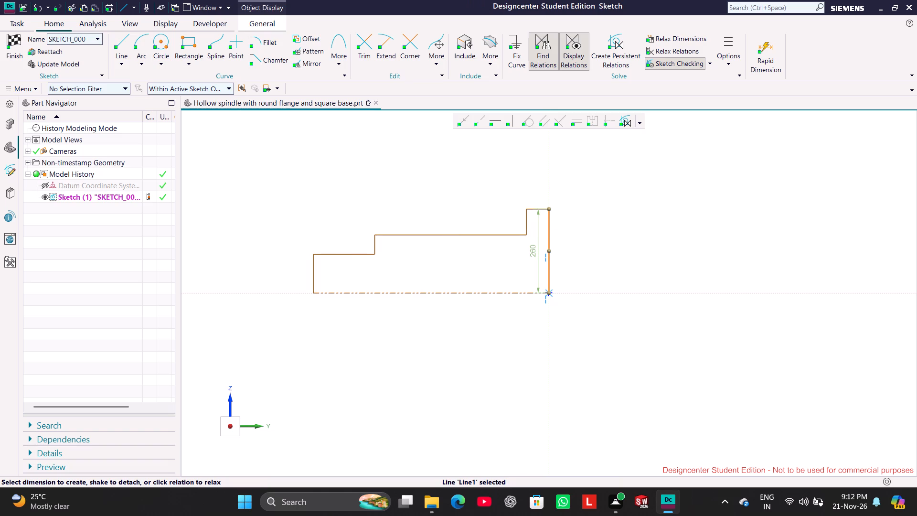
drag(533, 251, 584, 250)
double_click(586, 253)
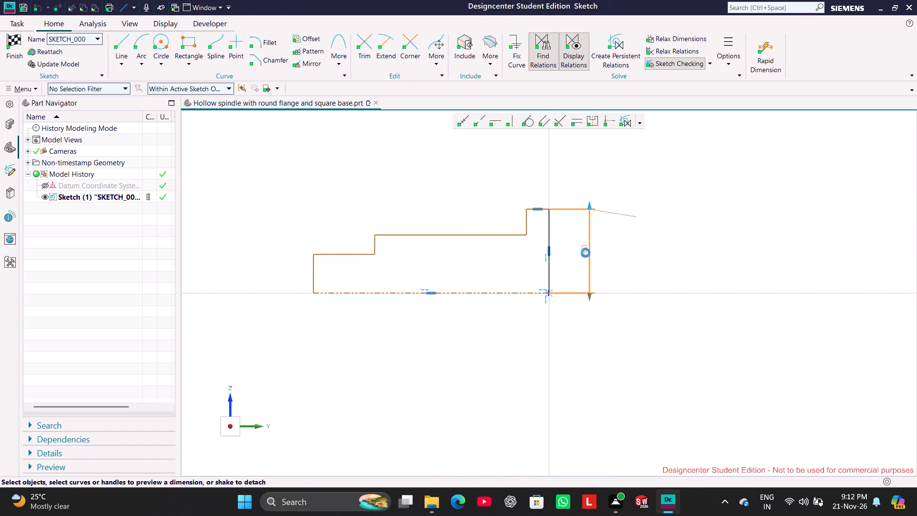
double_click(586, 253)
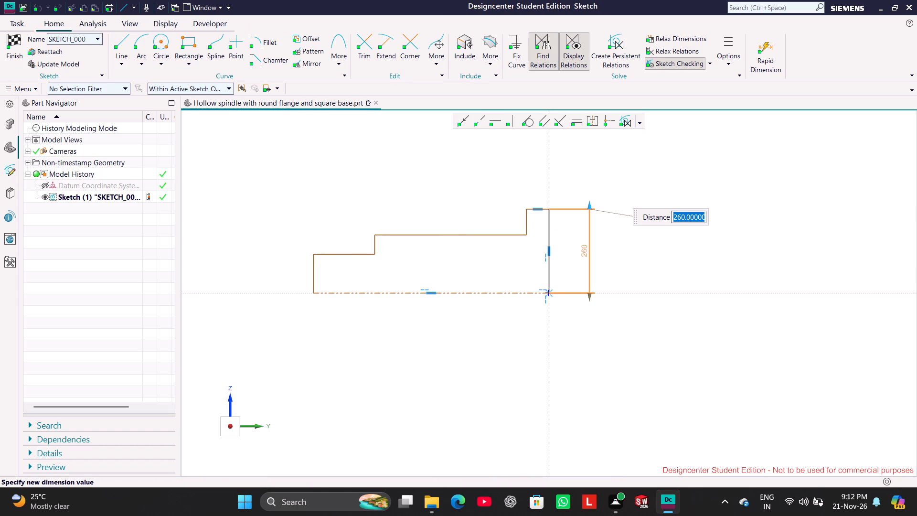
text(120)
text(/2)
key(Return)
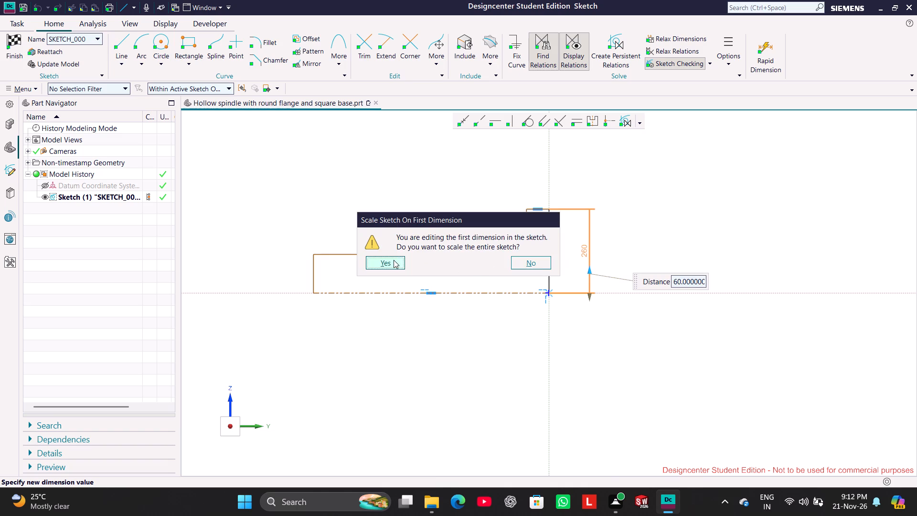
click(391, 261)
click(355, 279)
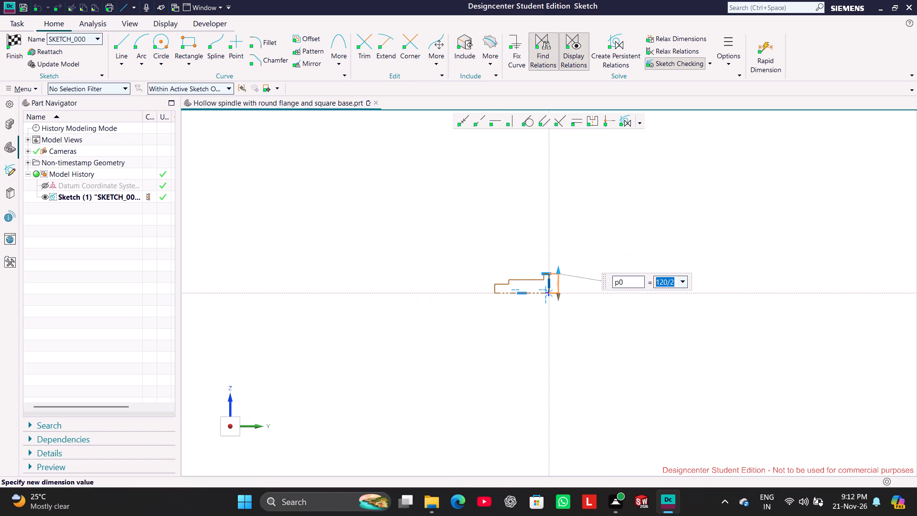
scroll(537, 315, up, 5)
click(667, 231)
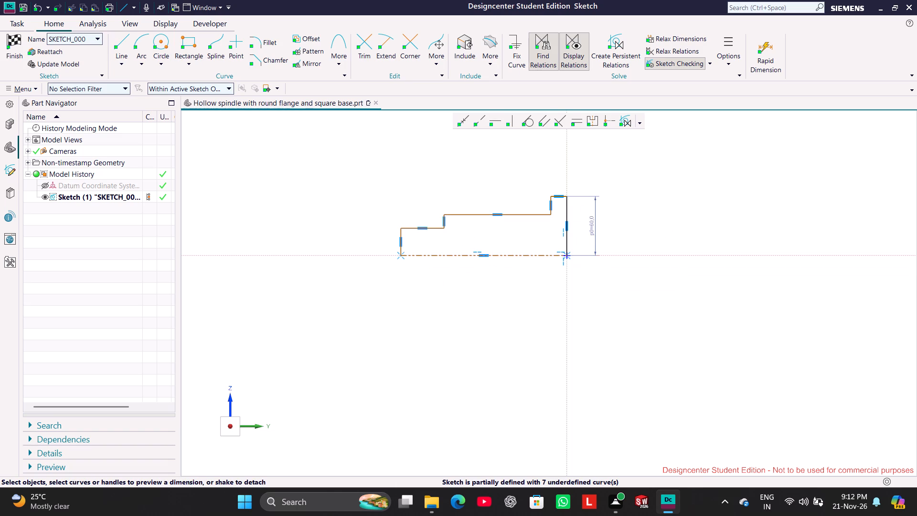
Dimension the short top edge of the highest step and set it to 20 mm.
scroll(573, 172, up, 2)
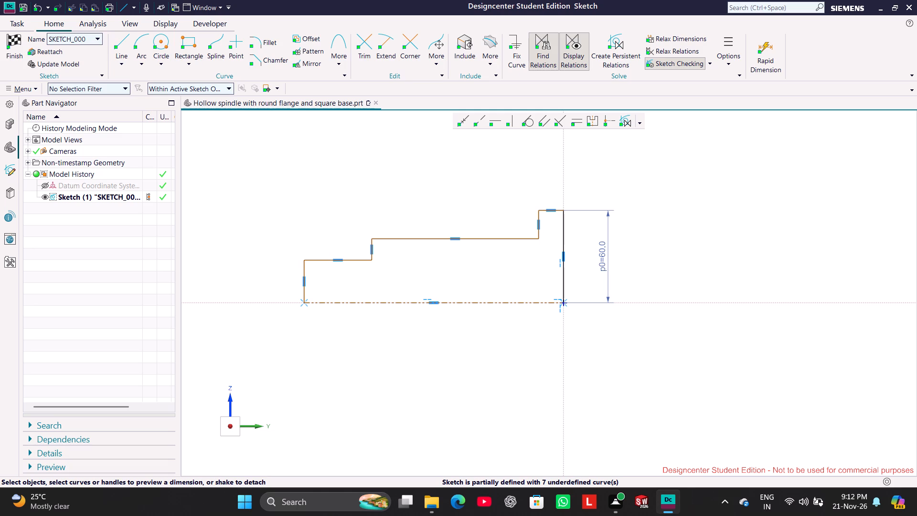
click(560, 210)
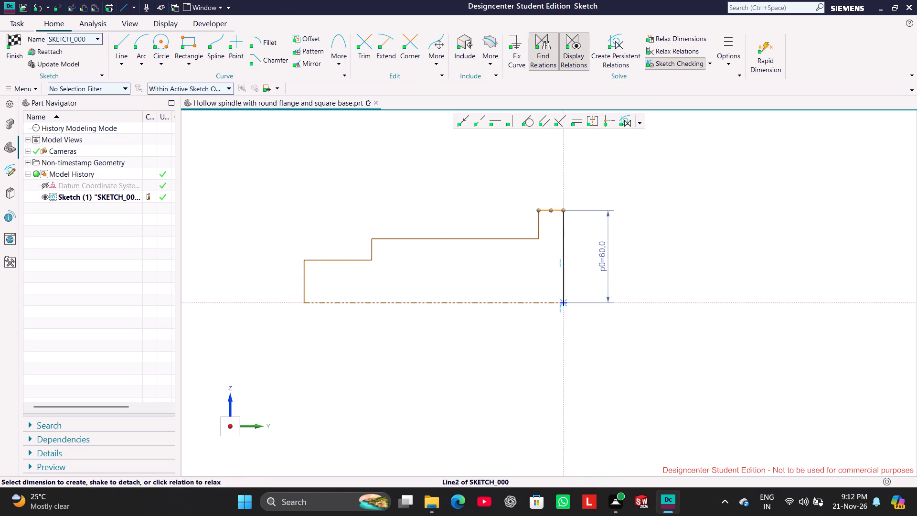
drag(557, 231, 557, 185)
double_click(554, 185)
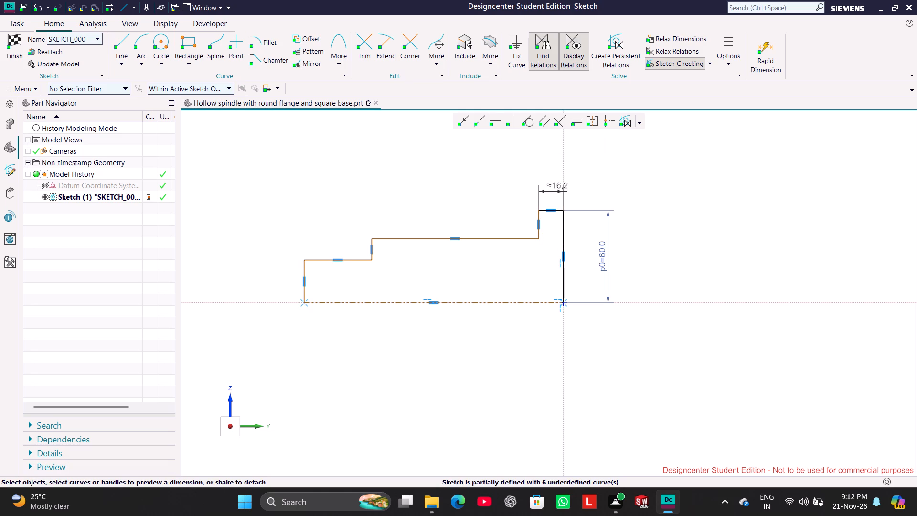
double_click(554, 184)
text(20)
key(Return)
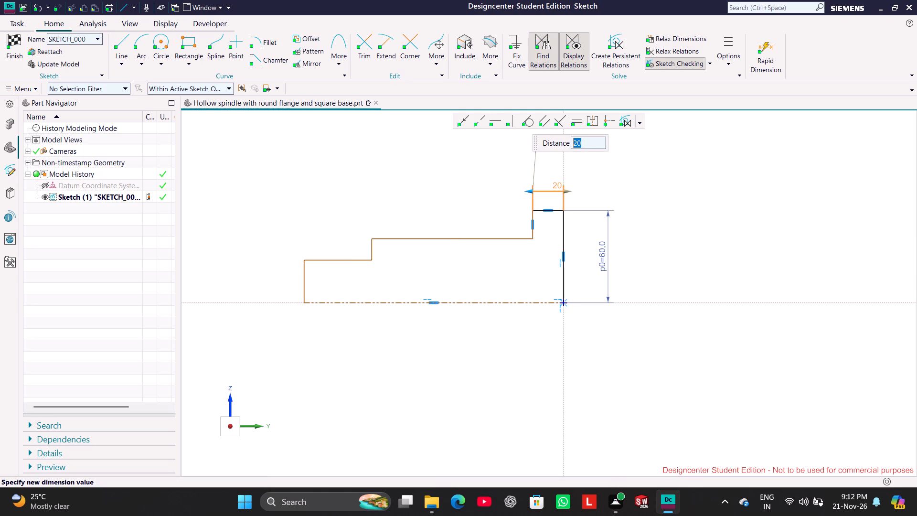
click(721, 199)
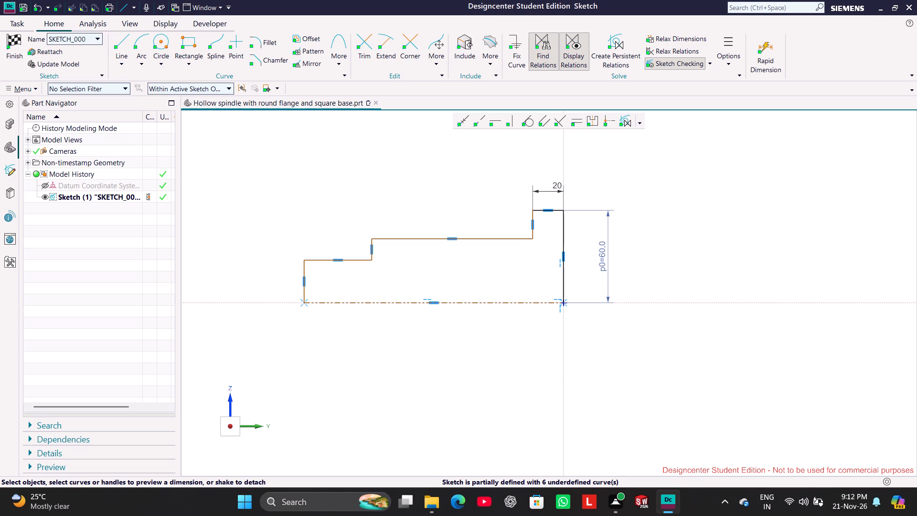
Dimension the long horizontal edge of the middle step and set it to 130 mm.
click(514, 238)
drag(479, 258, 485, 217)
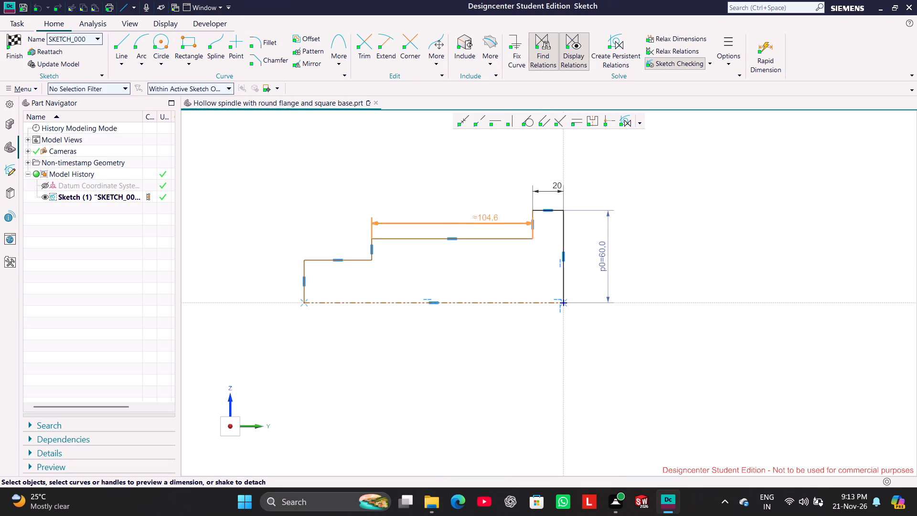
drag(485, 217, 485, 212)
triple_click(490, 212)
triple_click(490, 211)
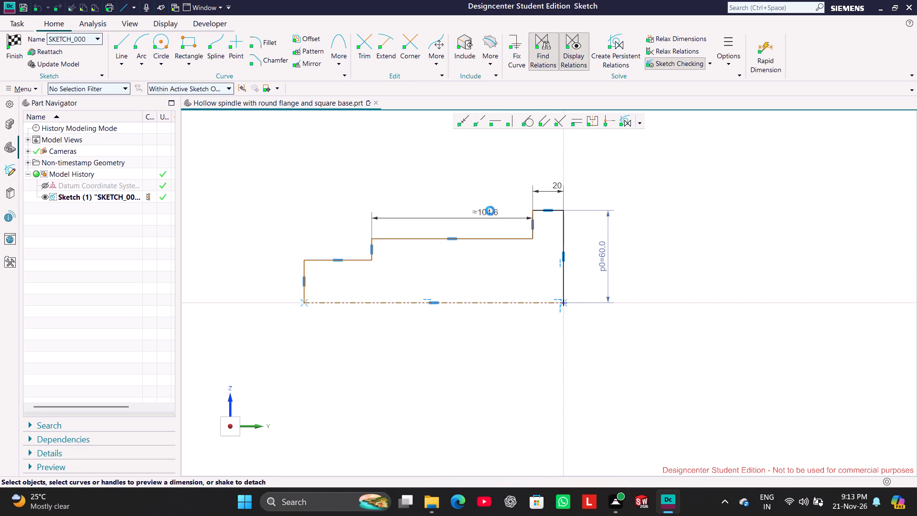
double_click(490, 211)
triple_click(490, 211)
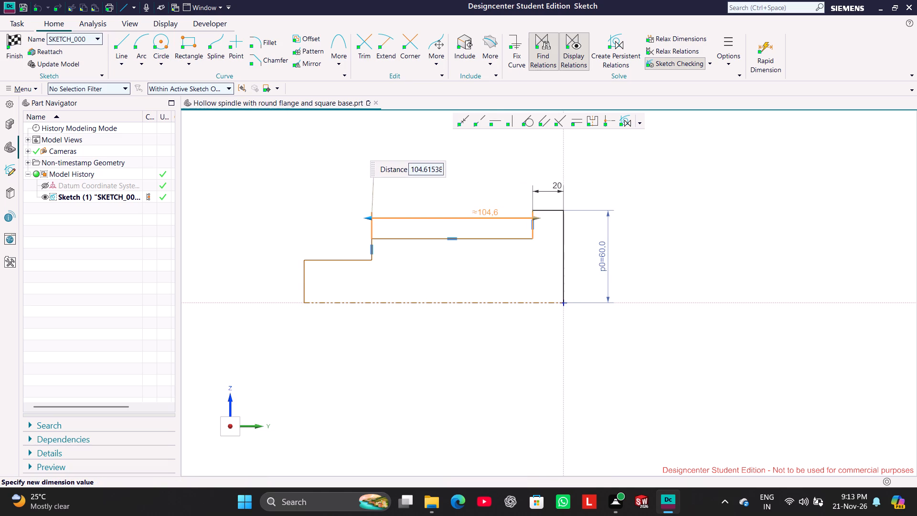
double_click(431, 172)
text(130)
key(Return)
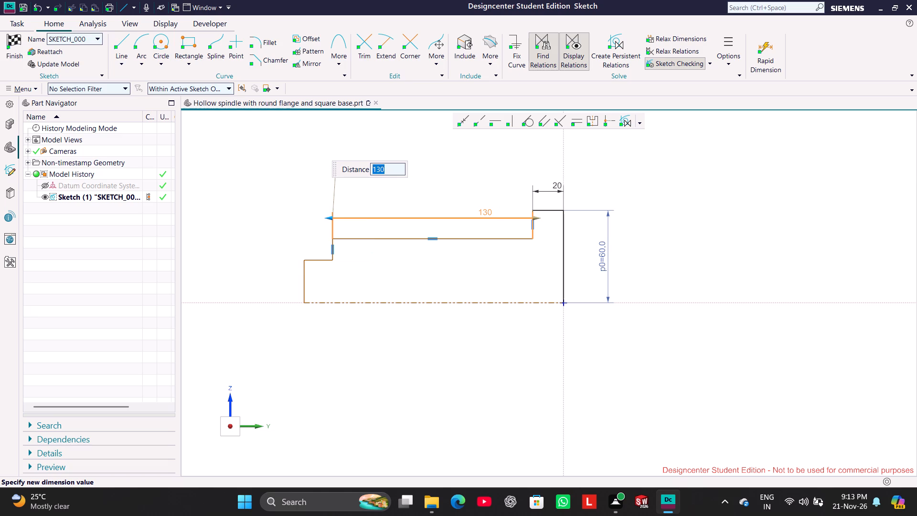
Dimension the horizontal edge of the lowest step and set it to 50 mm.
click(322, 260)
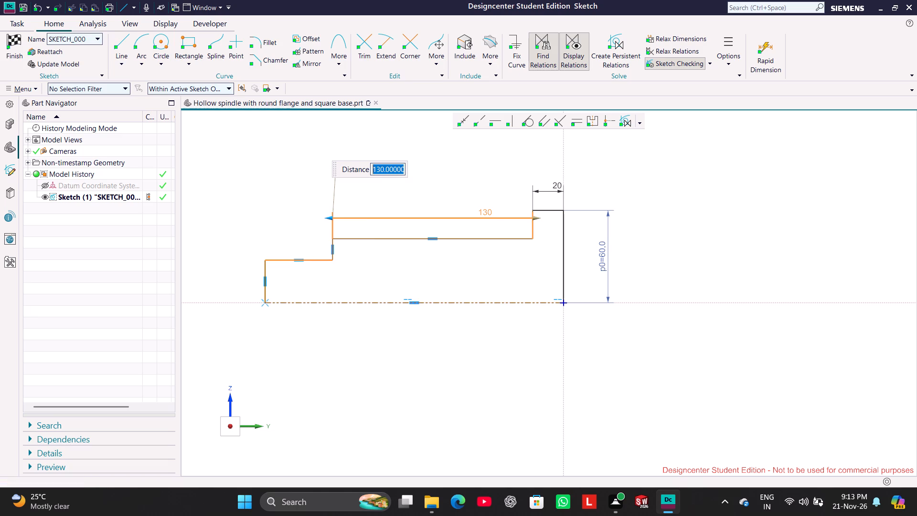
click(315, 260)
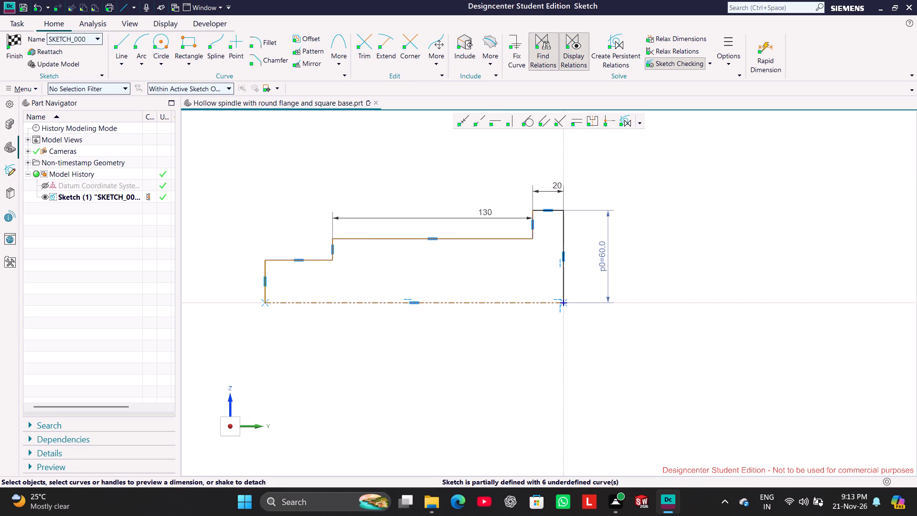
click(319, 262)
drag(307, 278, 307, 243)
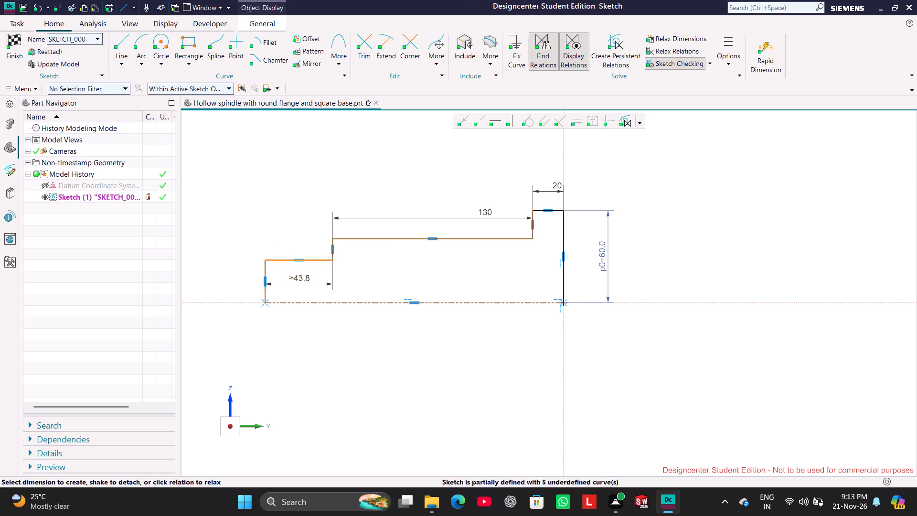
drag(307, 243, 308, 231)
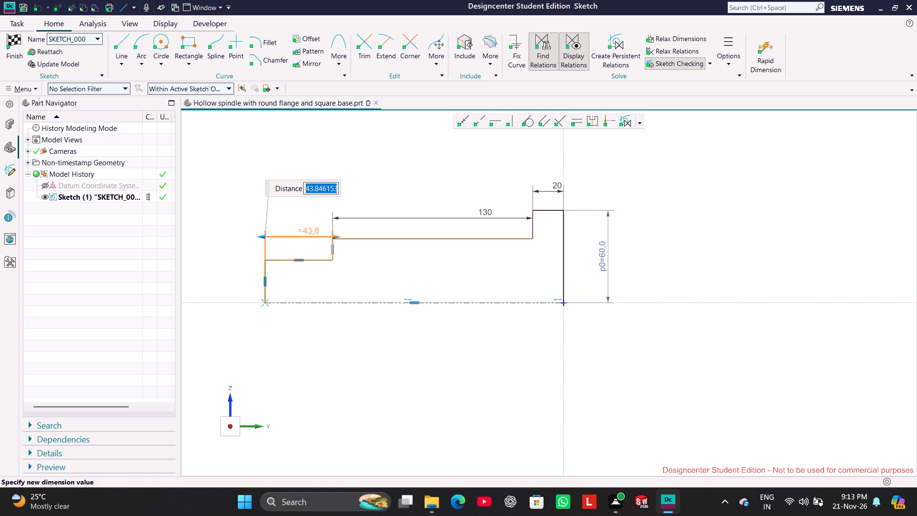
double_click(309, 231)
double_click(309, 231)
text(50)
key(Return)
click(328, 353)
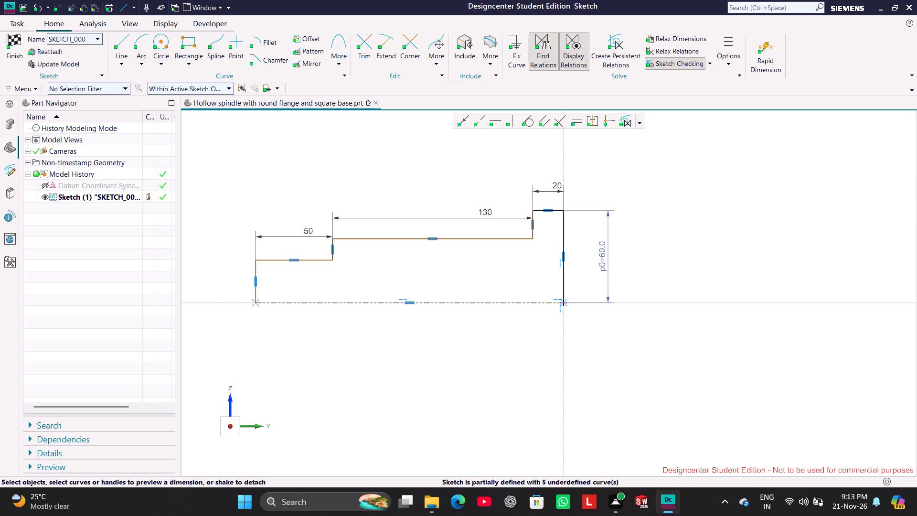
Delete the vertical end line that joins the 50 mm step to the centerline.
right_click(257, 268)
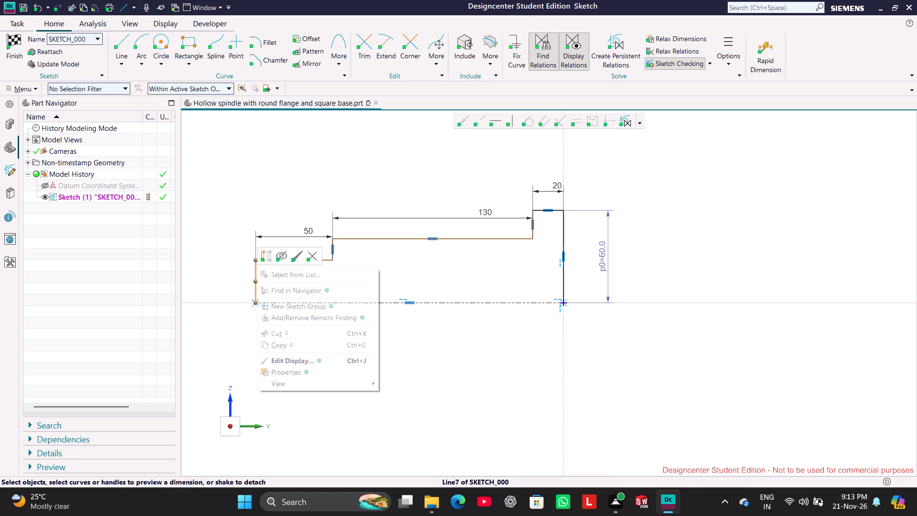
click(316, 254)
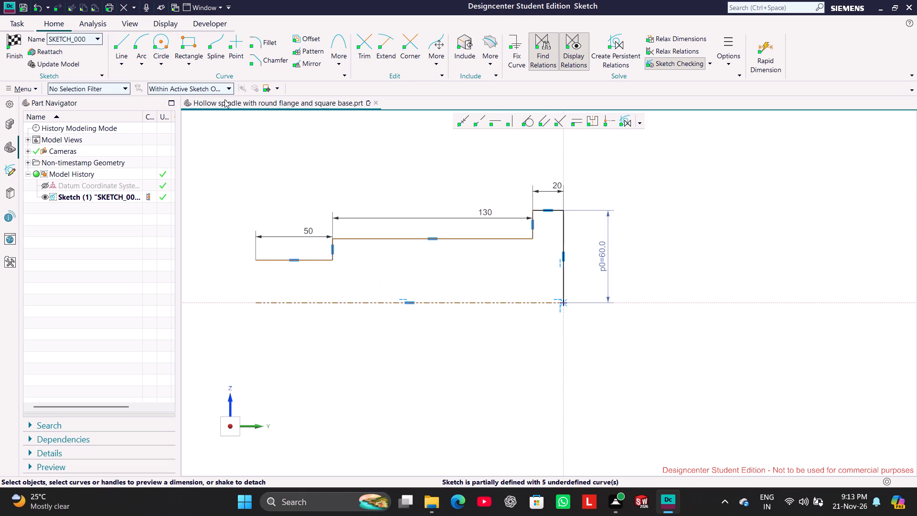
Draw a flange outline from the 50 mm step's free end: up about 31 mm, outward about 18 mm, and down to the axis.
click(122, 45)
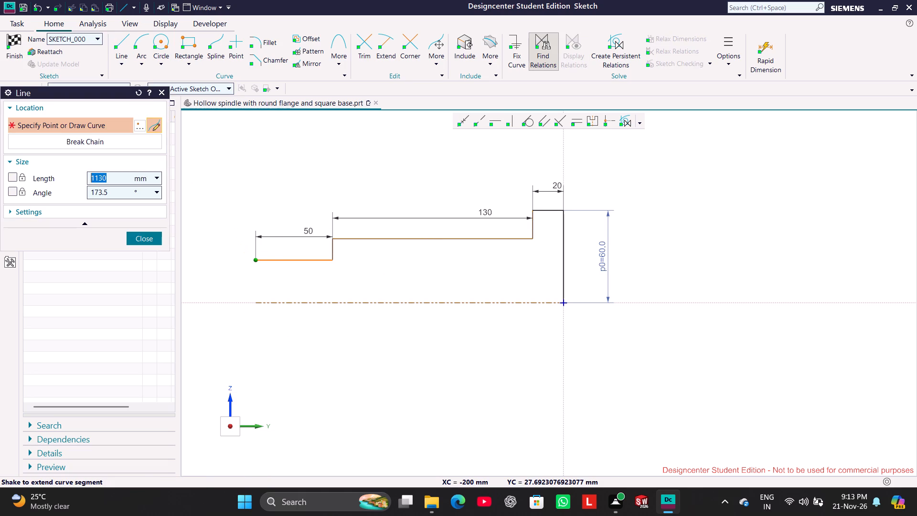
click(258, 260)
click(256, 213)
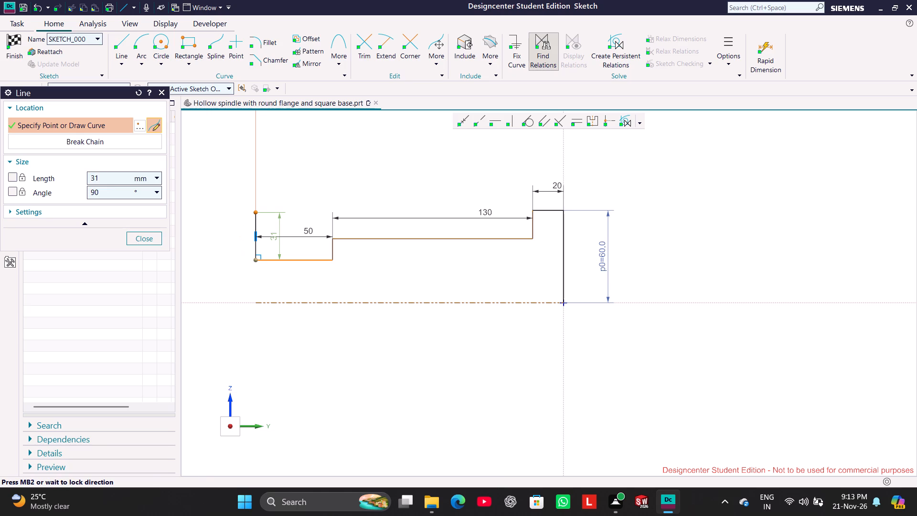
click(227, 213)
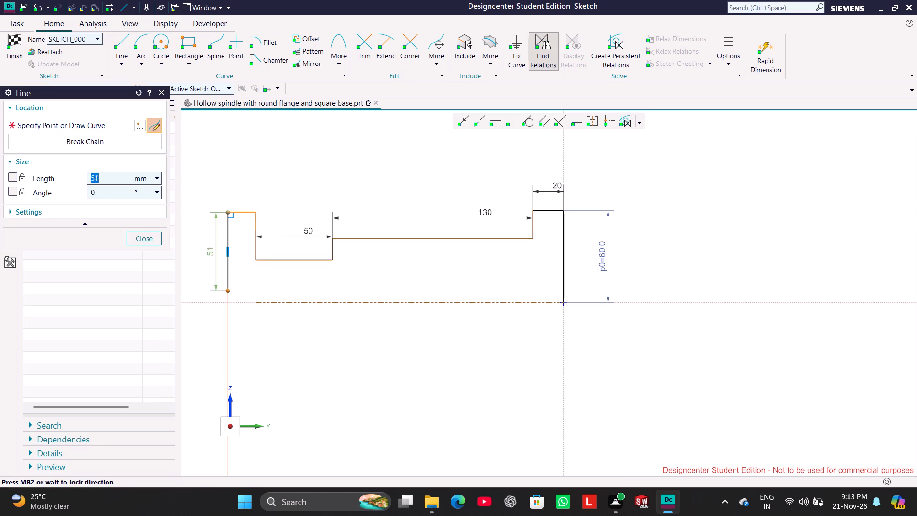
click(229, 305)
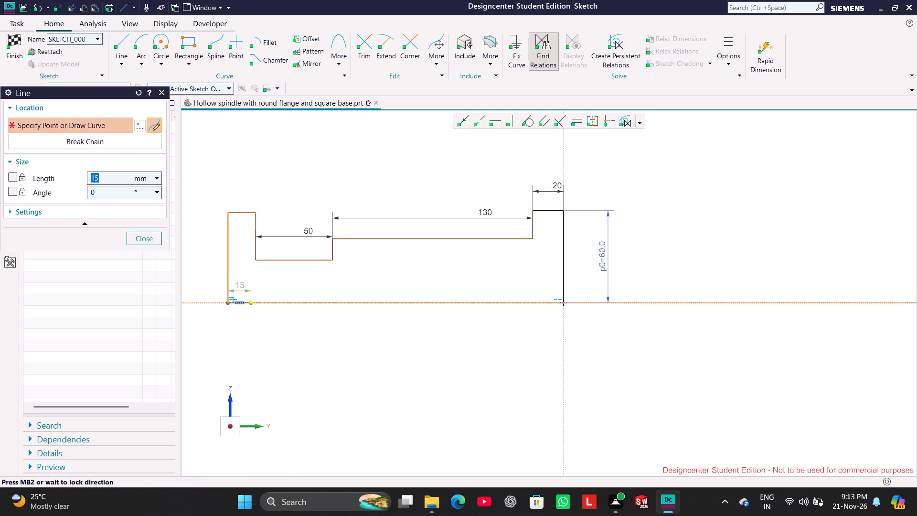
click(149, 241)
Extend the reference centerline to the new outer end line of the profile.
click(383, 49)
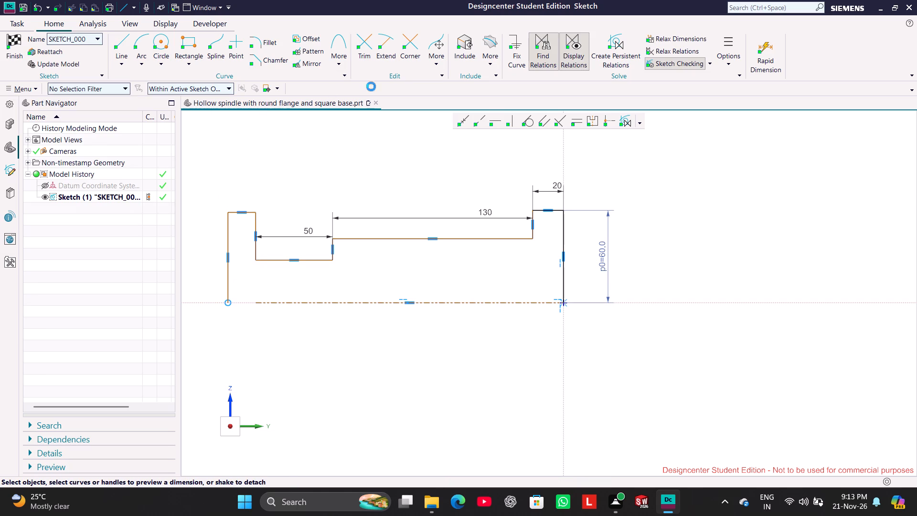
click(296, 303)
click(153, 213)
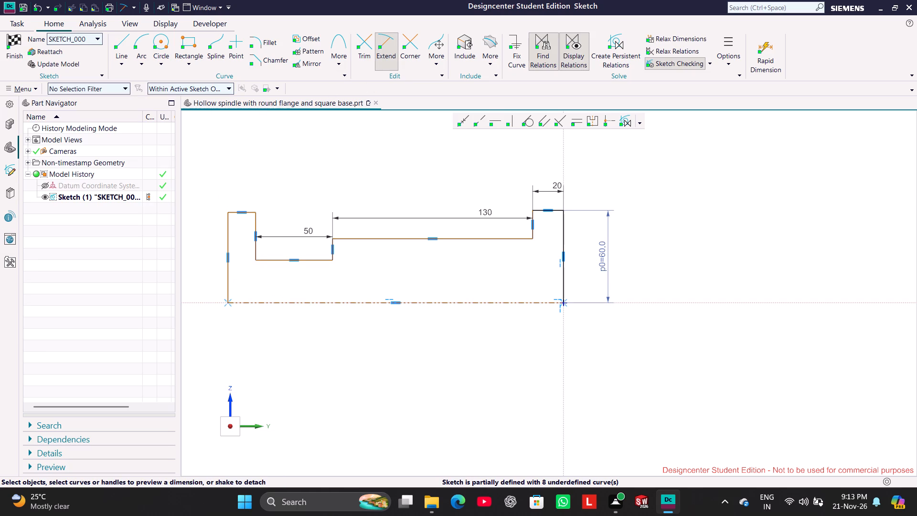
Dimension the overall distance between the two vertical end lines above the profile and set it to 220 mm.
click(227, 238)
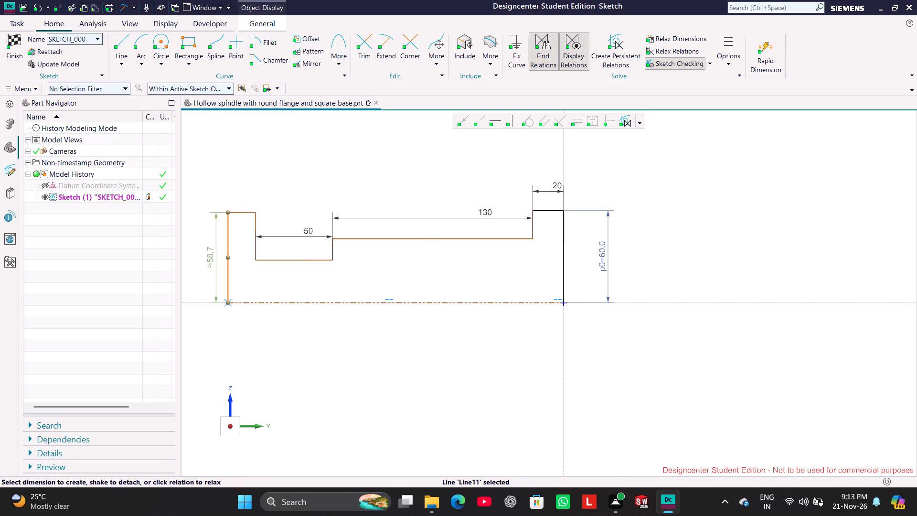
click(565, 262)
drag(394, 262, 394, 260)
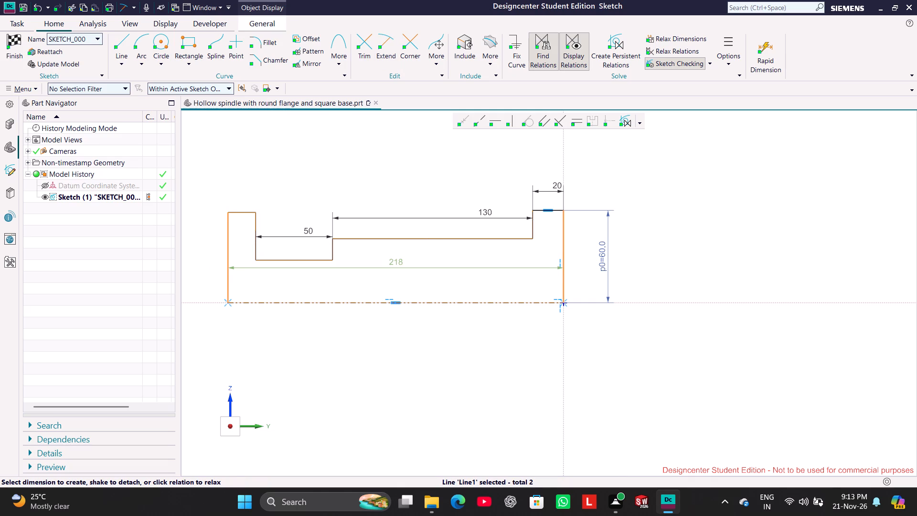
drag(394, 260, 395, 181)
double_click(397, 181)
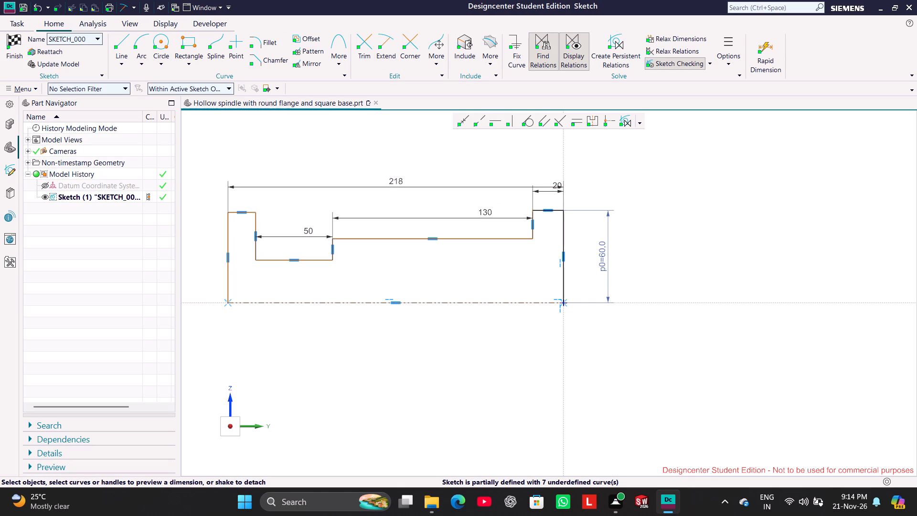
double_click(397, 179)
text(220)
key(Return)
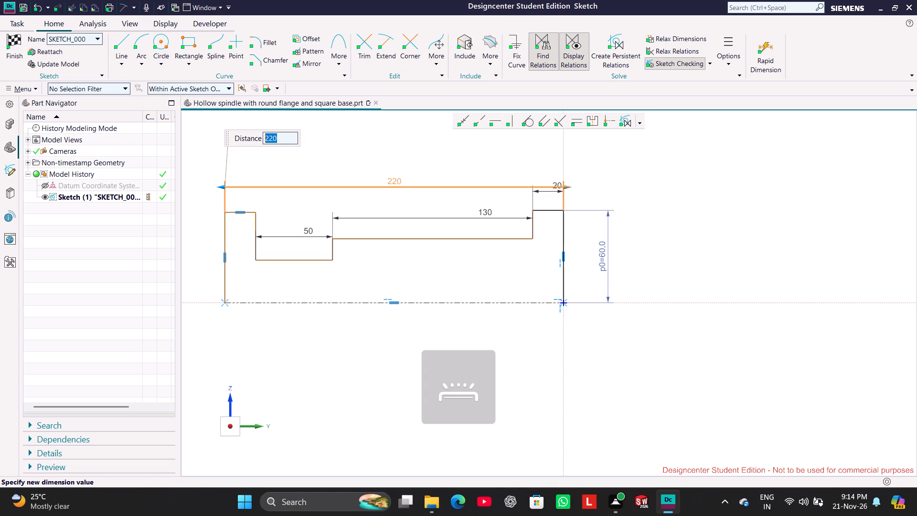
click(737, 255)
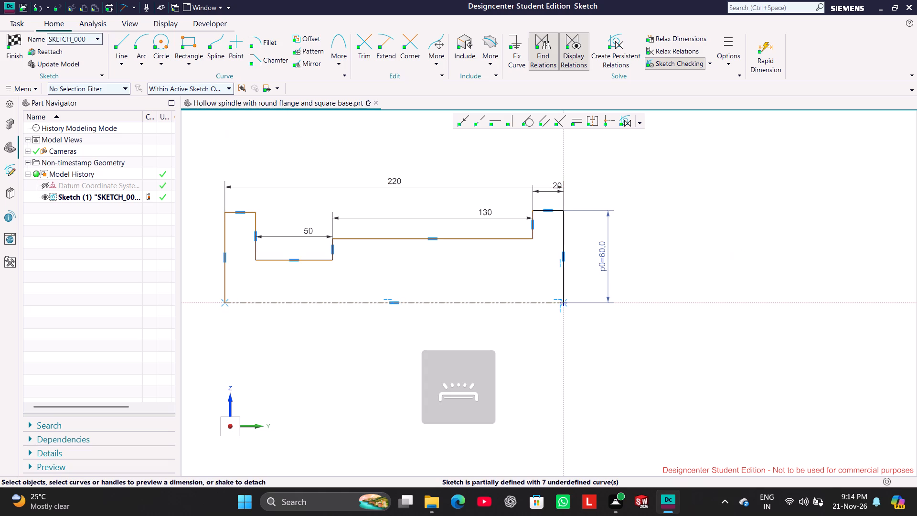
click(251, 213)
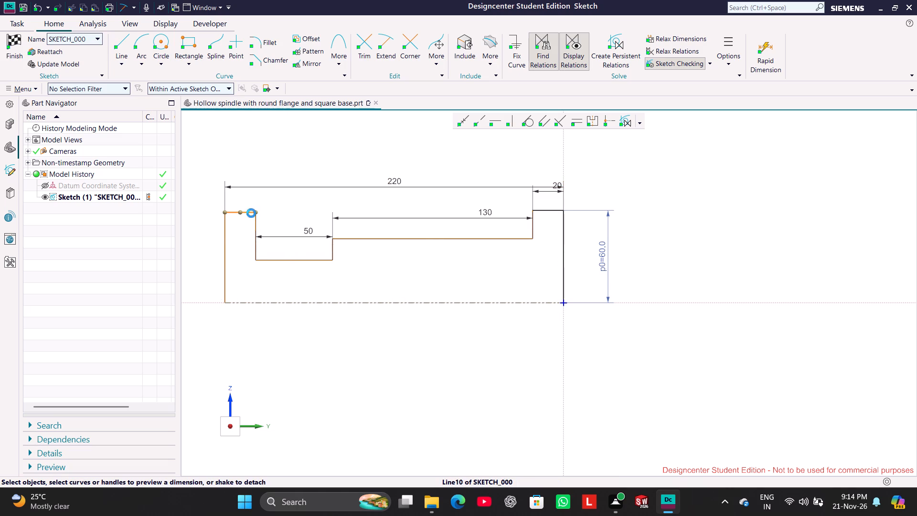
click(755, 236)
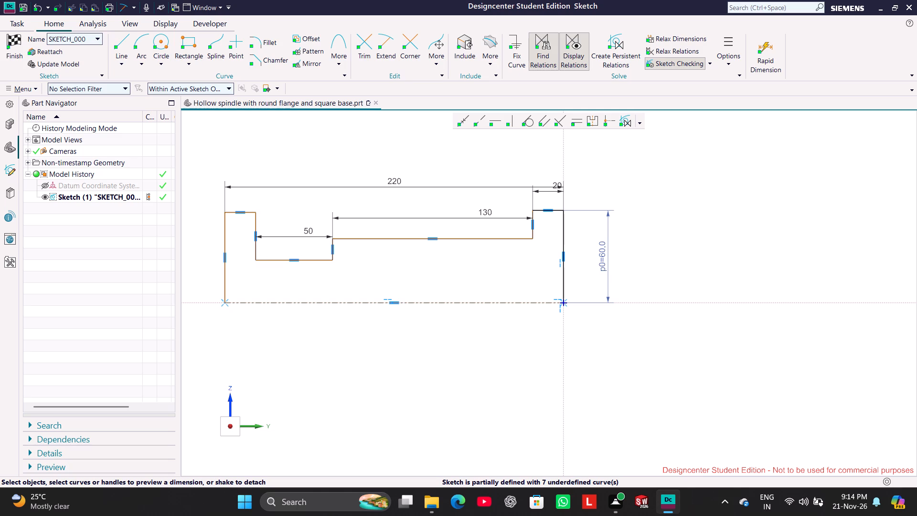
Draw the stepped bore line between both end lines: horizontal about 81 mm from the 50 mm step's end, up, and across to the other end.
click(117, 45)
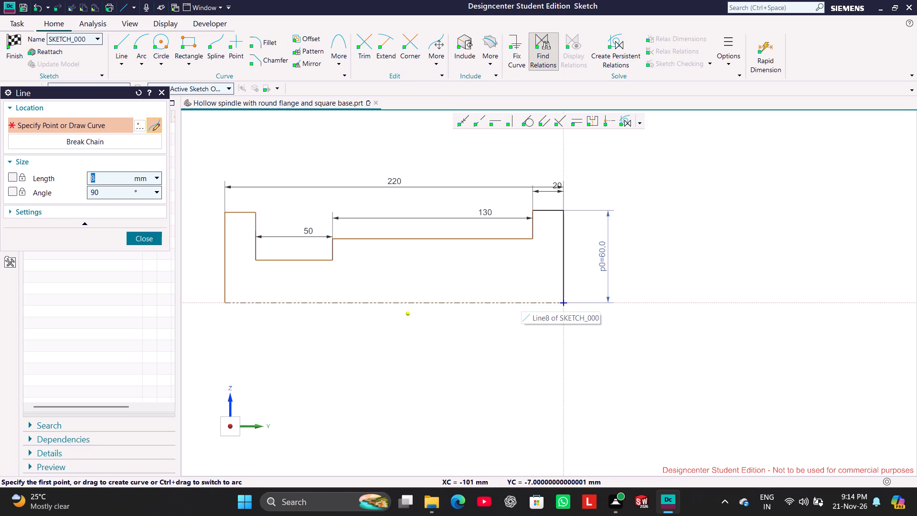
click(226, 275)
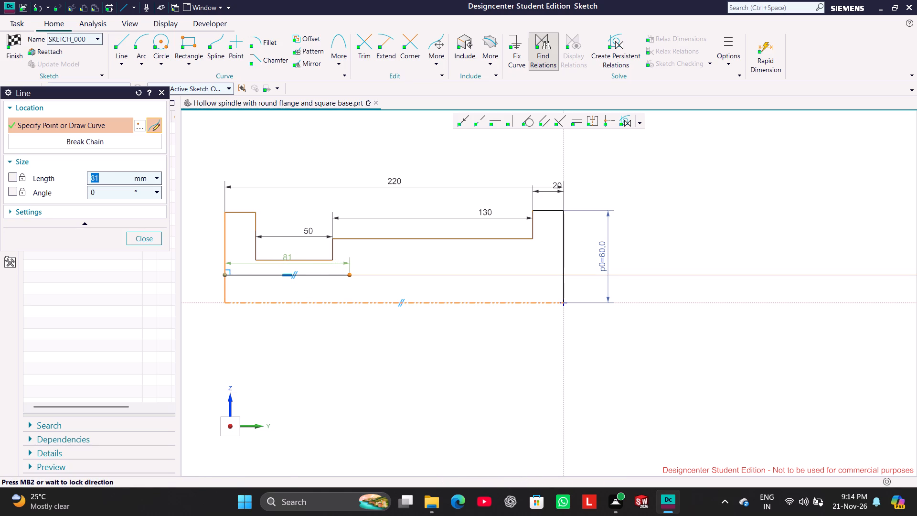
click(350, 273)
click(352, 250)
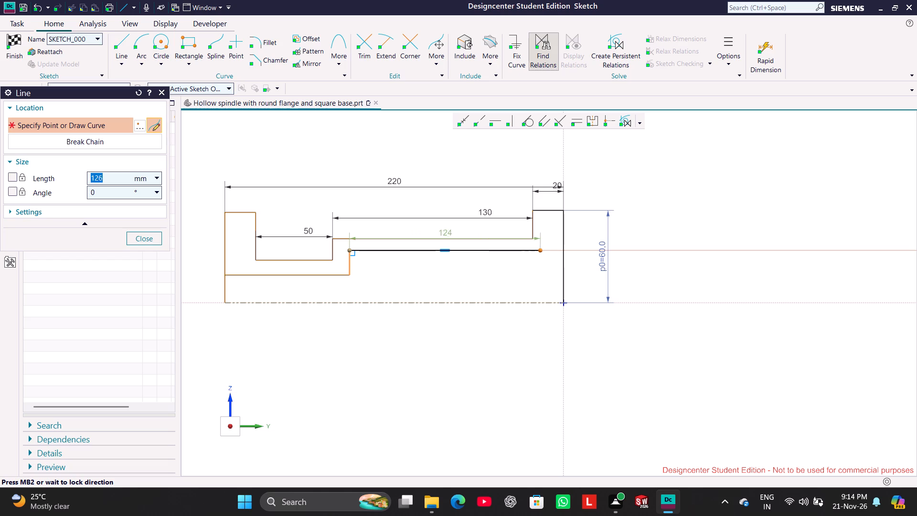
click(569, 247)
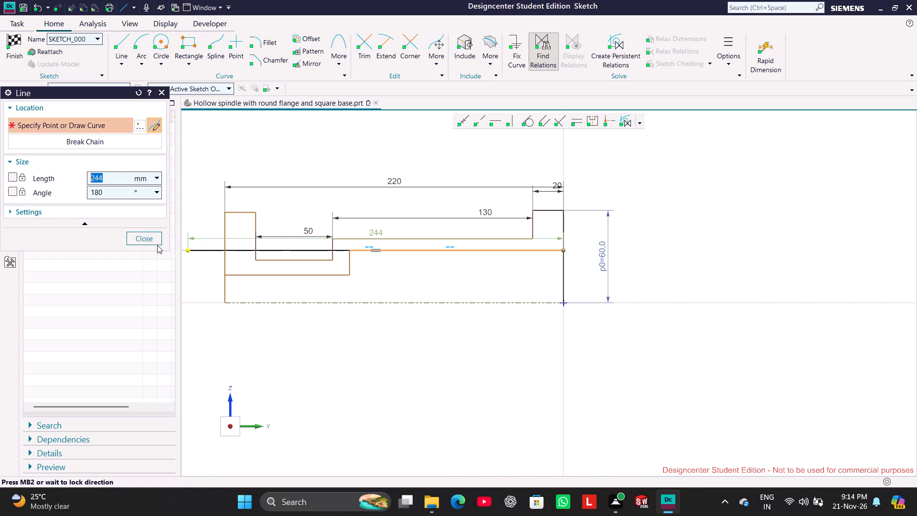
click(152, 240)
Trim both vertical end lines below the bore line to close the profile above the centerline.
click(360, 46)
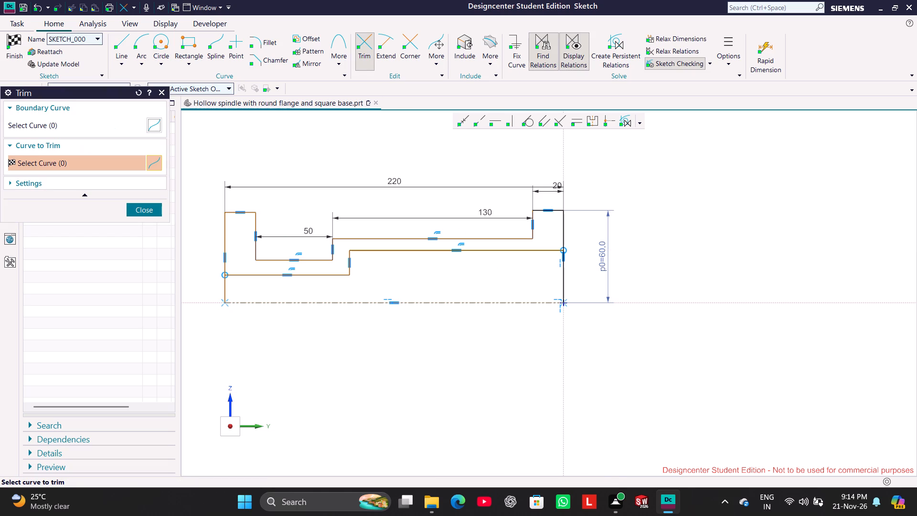
drag(575, 272, 529, 280)
drag(261, 288, 214, 293)
drag(214, 293, 198, 293)
click(146, 208)
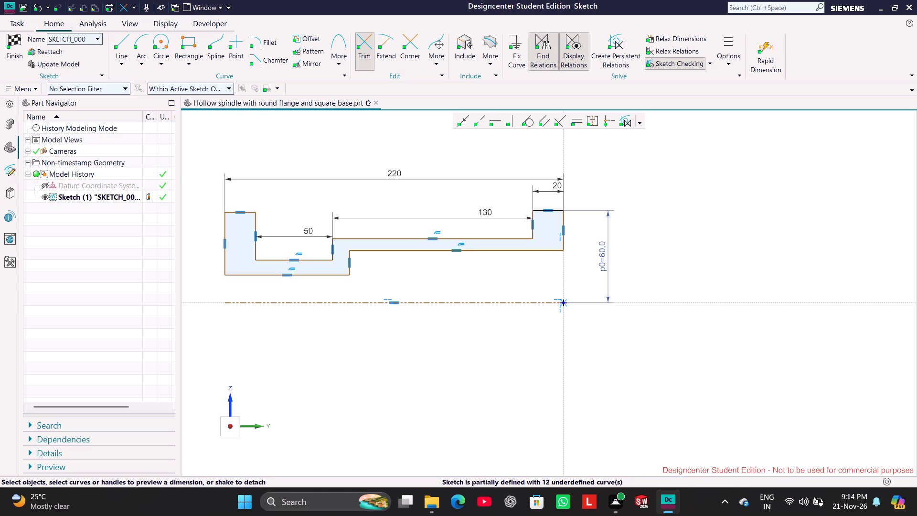
Dimension the longer, higher bore line from the centerline as 48/2 and keep the formula as an expression.
click(555, 253)
click(551, 301)
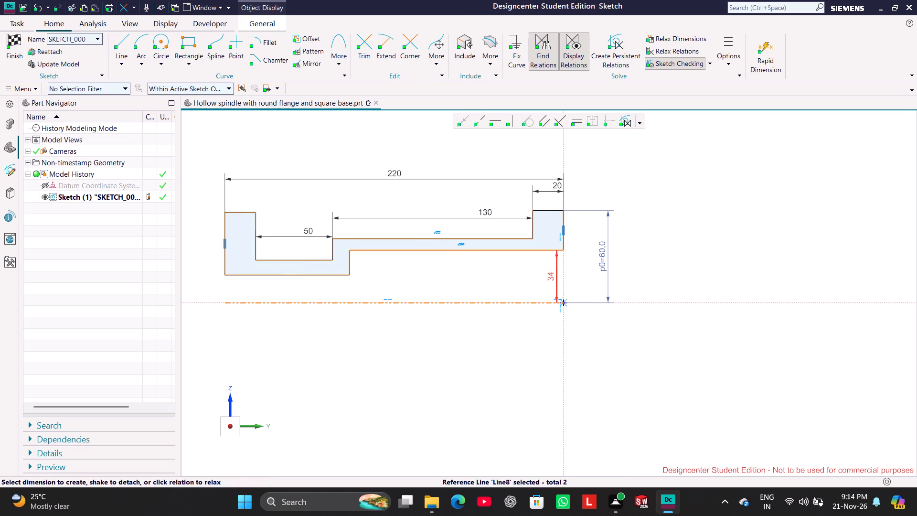
drag(551, 279, 584, 276)
double_click(584, 276)
double_click(584, 276)
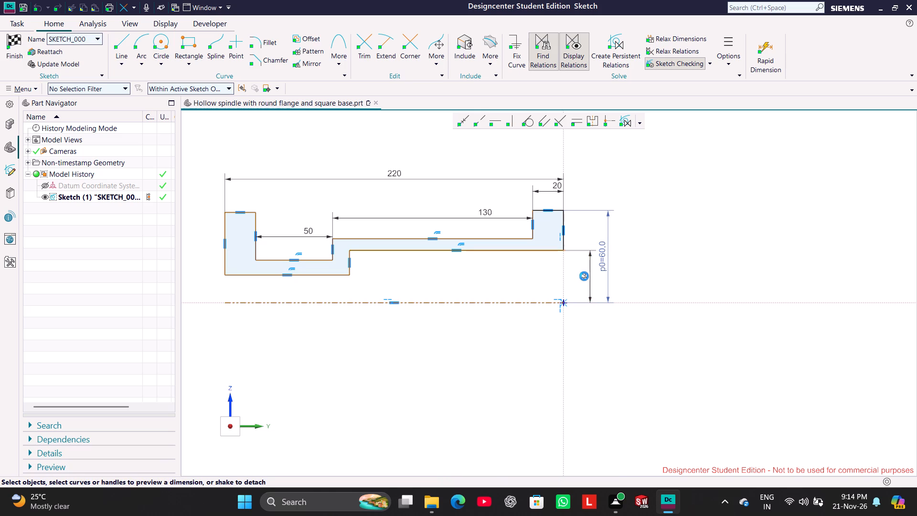
text(48/2)
key(Return)
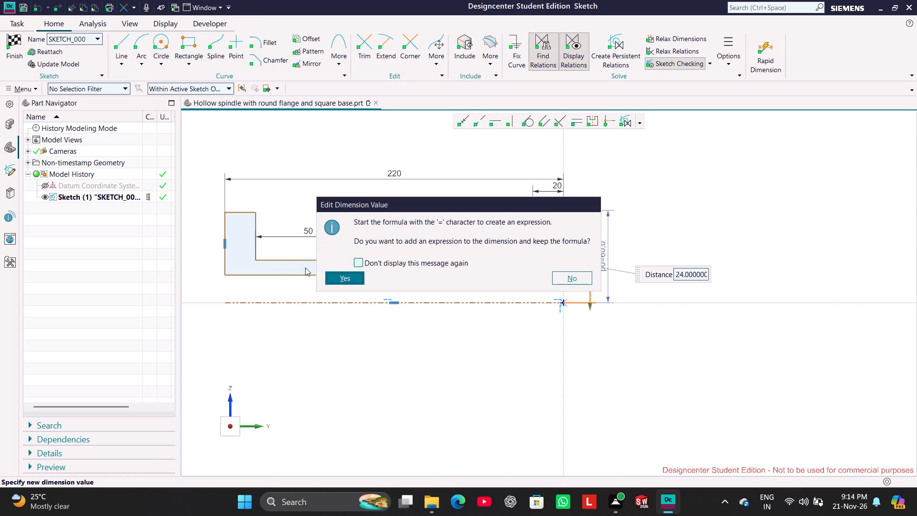
click(342, 279)
click(692, 196)
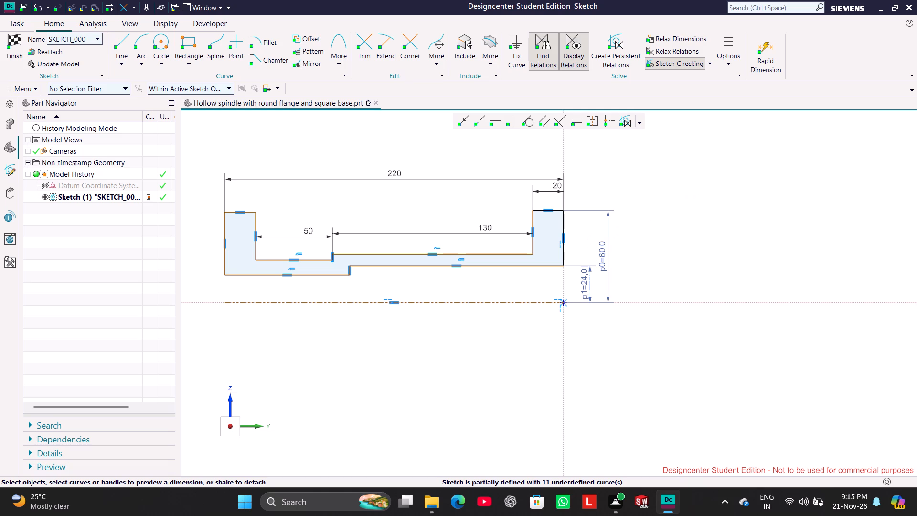
Dimension the lower bore line from the centerline as 18/2 and keep the formula as an expression.
click(253, 304)
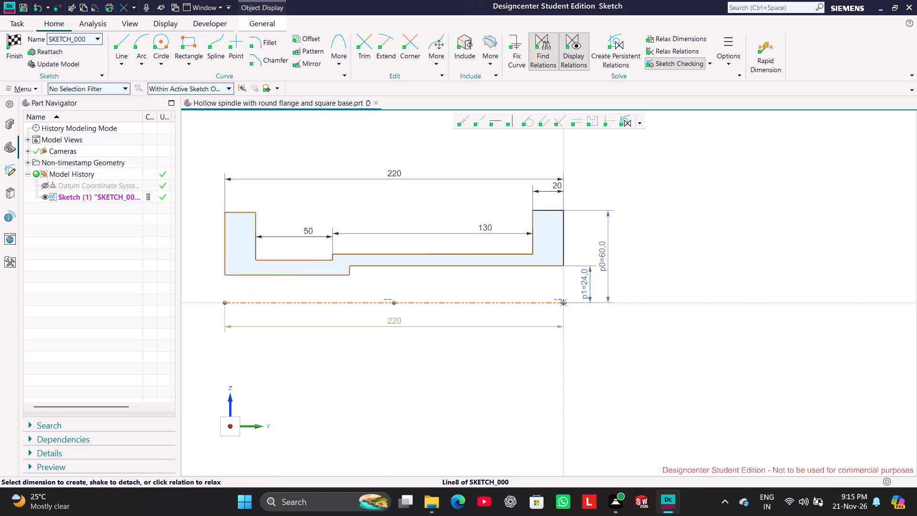
click(254, 276)
drag(258, 290, 211, 294)
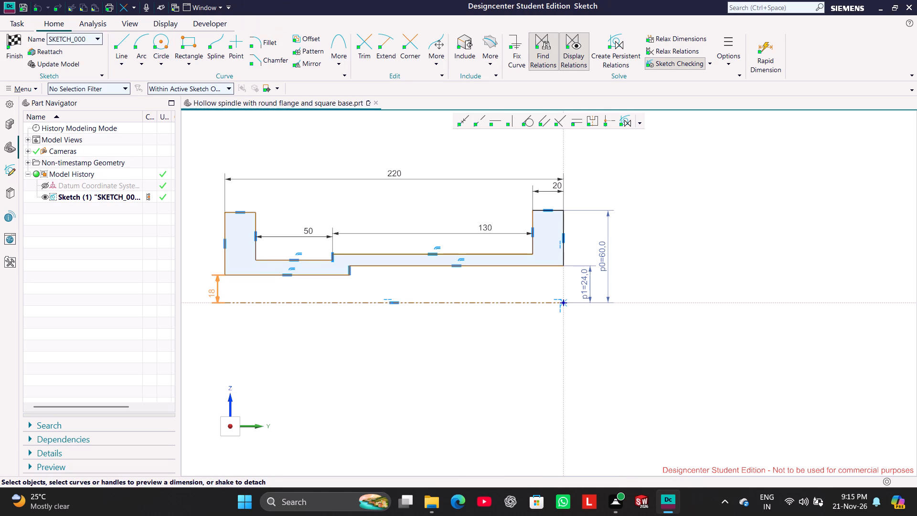
drag(211, 294, 207, 294)
double_click(207, 287)
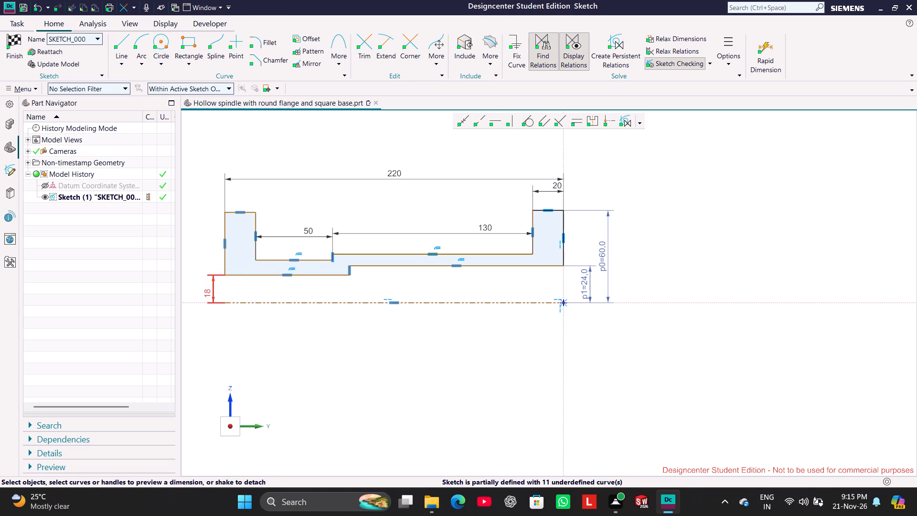
double_click(207, 287)
key(1)
key(8)
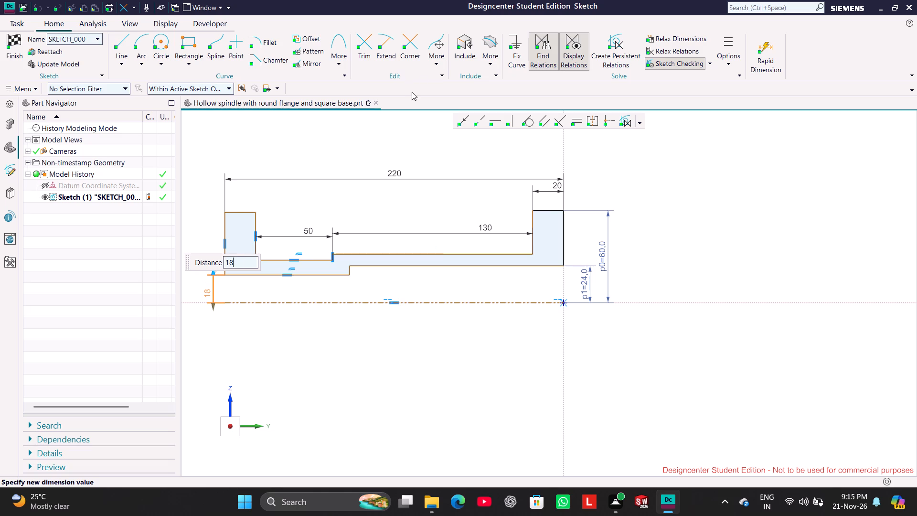
key(slash)
key(2)
key(Return)
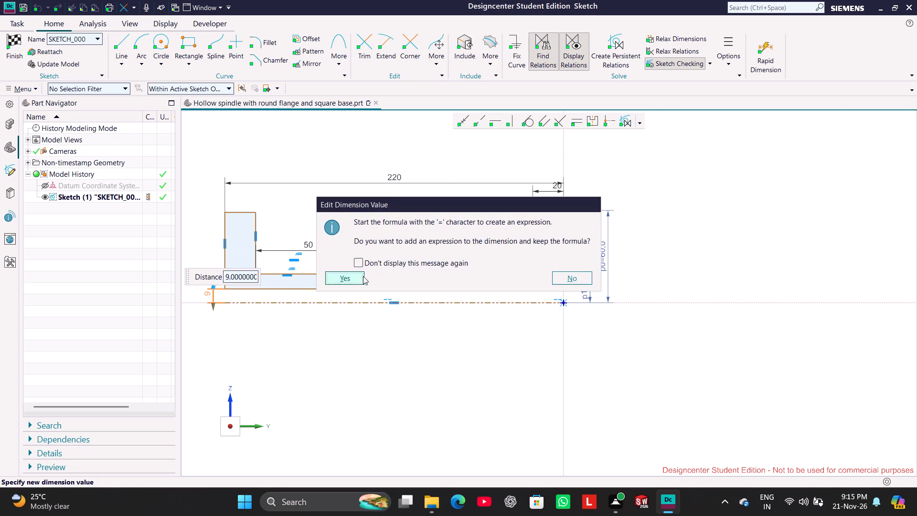
click(357, 279)
click(376, 360)
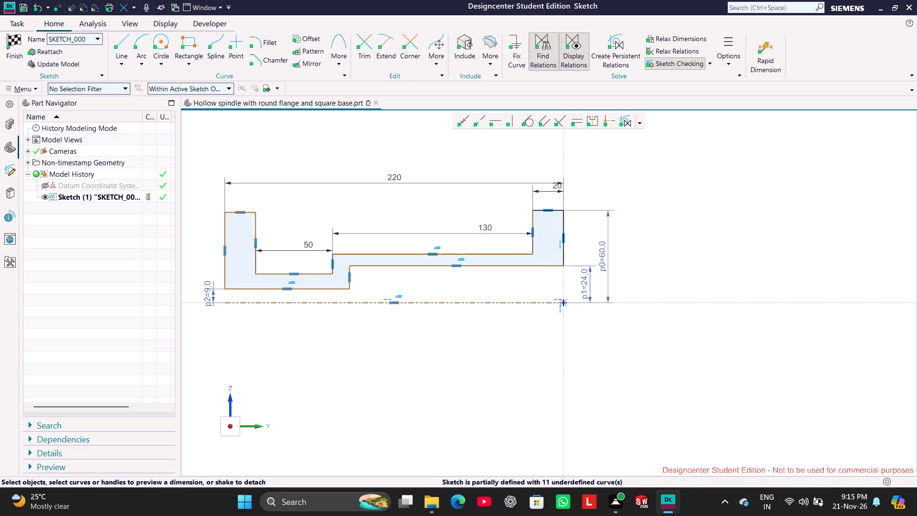
Dimension the length of the larger bore's horizontal line below the profile and set it to 144 mm.
click(396, 266)
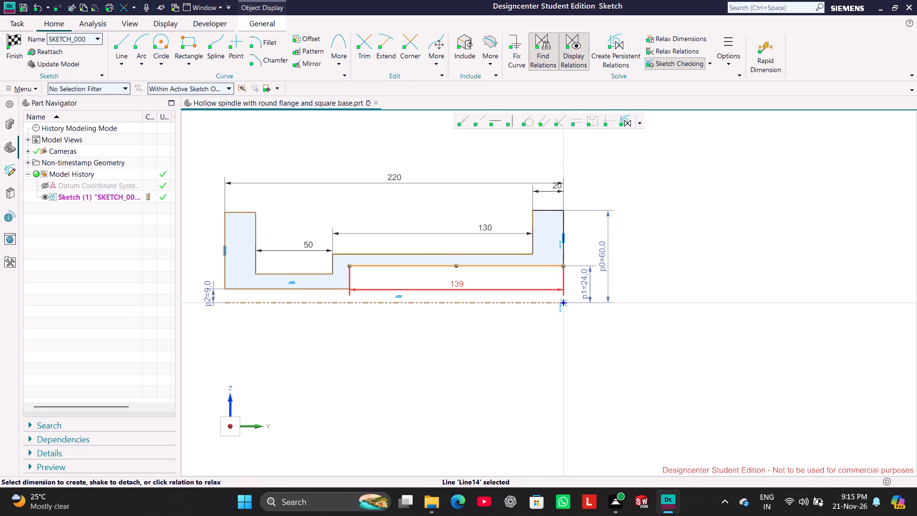
drag(451, 284, 443, 358)
double_click(460, 355)
double_click(460, 355)
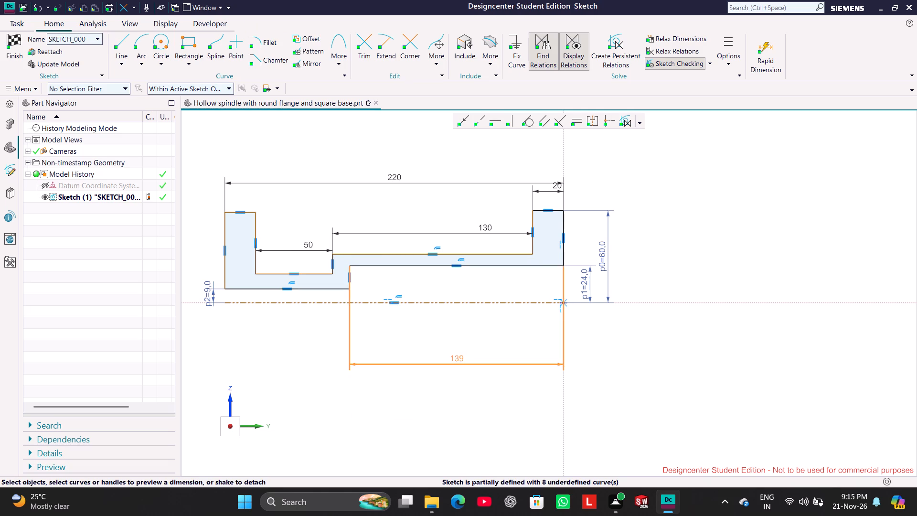
text(144)
key(Return)
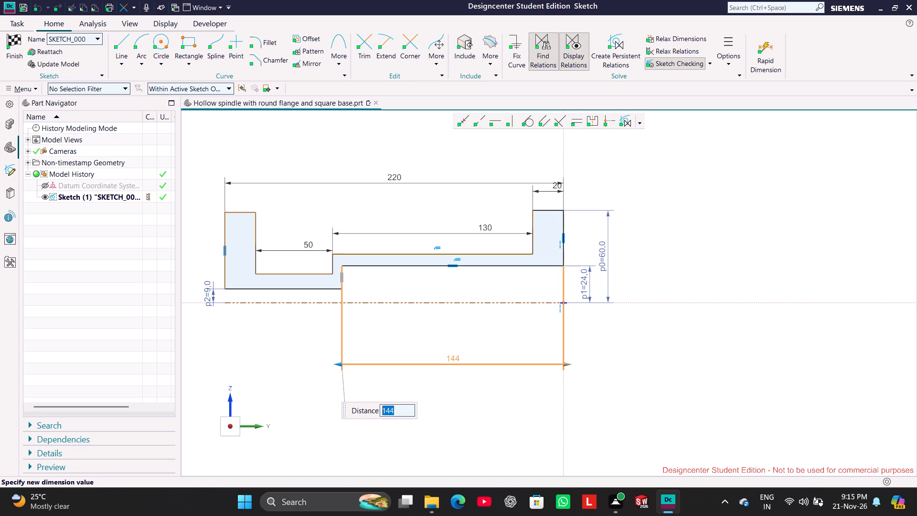
Dimension the top line of the profile's left end collar from the centerline as 70/2 and keep the formula as an expression.
click(742, 349)
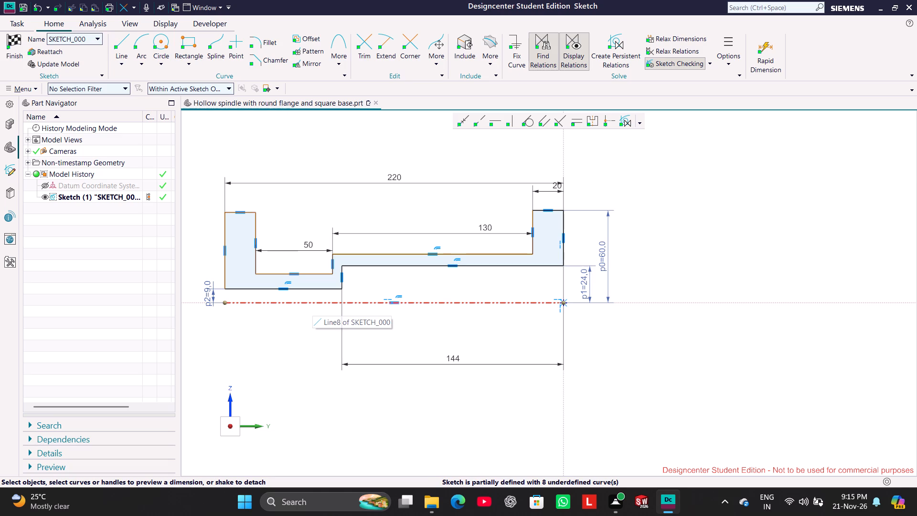
click(252, 213)
click(256, 301)
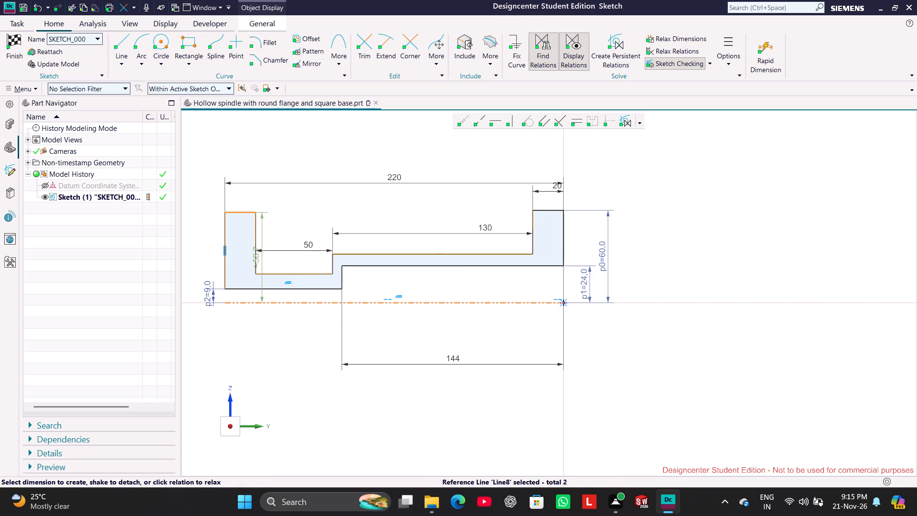
drag(261, 265, 193, 260)
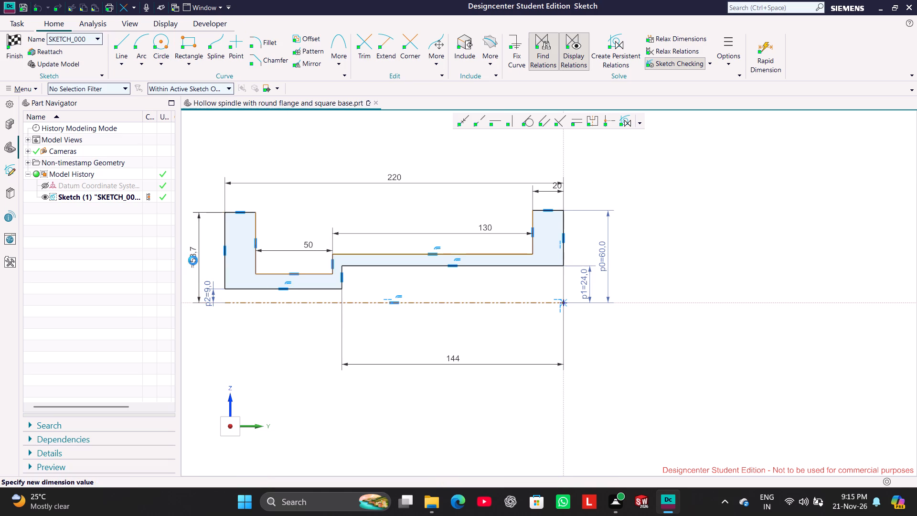
triple_click(193, 259)
click(193, 259)
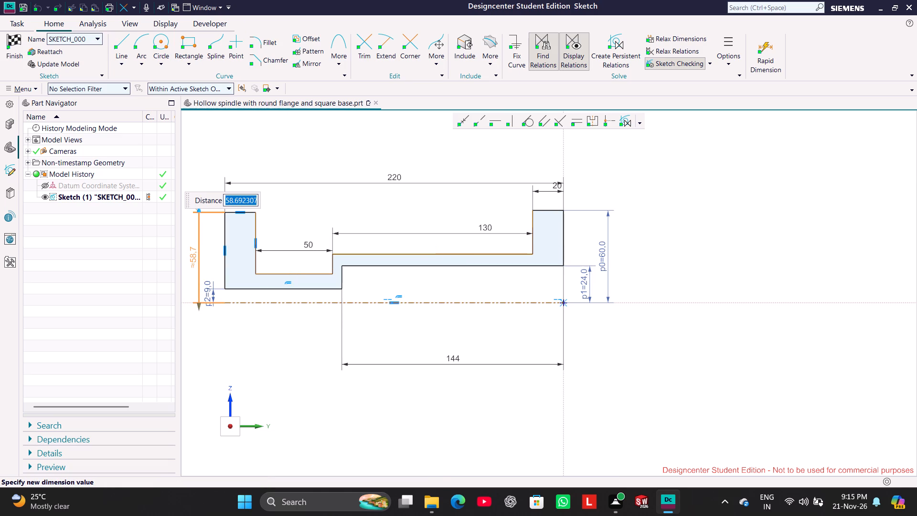
text(70)
key(slash)
key(2)
key(Return)
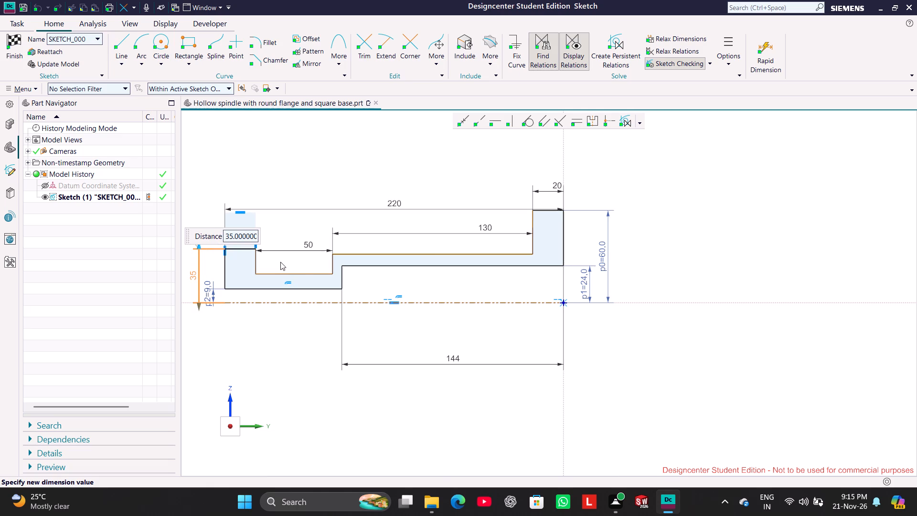
click(355, 283)
click(835, 214)
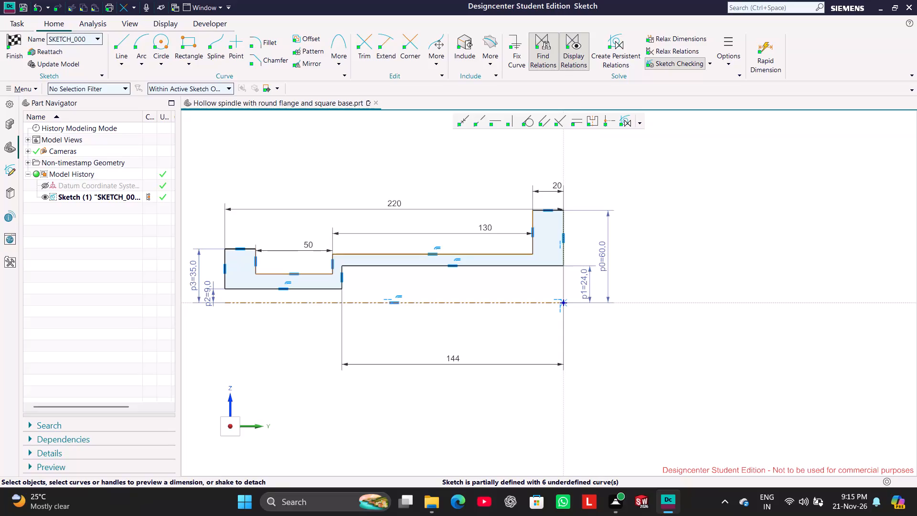
Dimension the horizontal line of the 50 mm recessed section from the centerline as 30/2 and keep the formula as an expression.
click(312, 275)
click(314, 299)
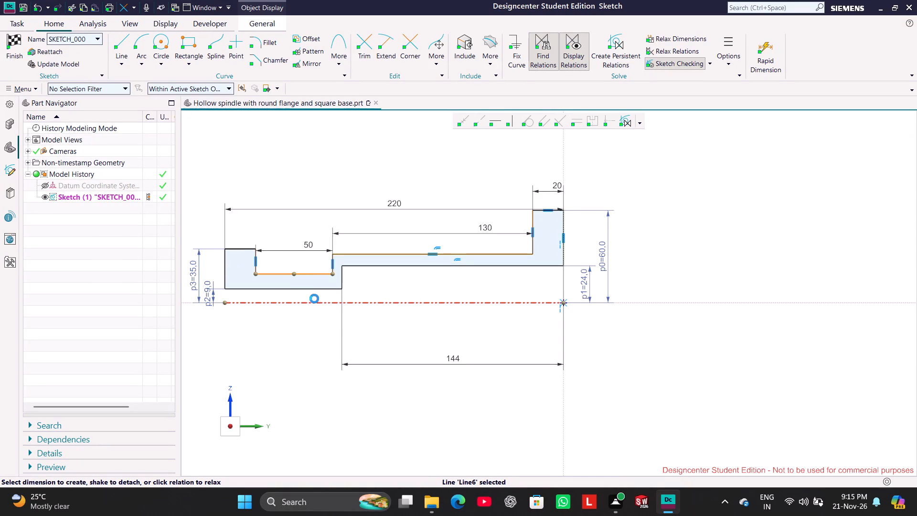
shift+middle_drag(467, 336, 506, 332)
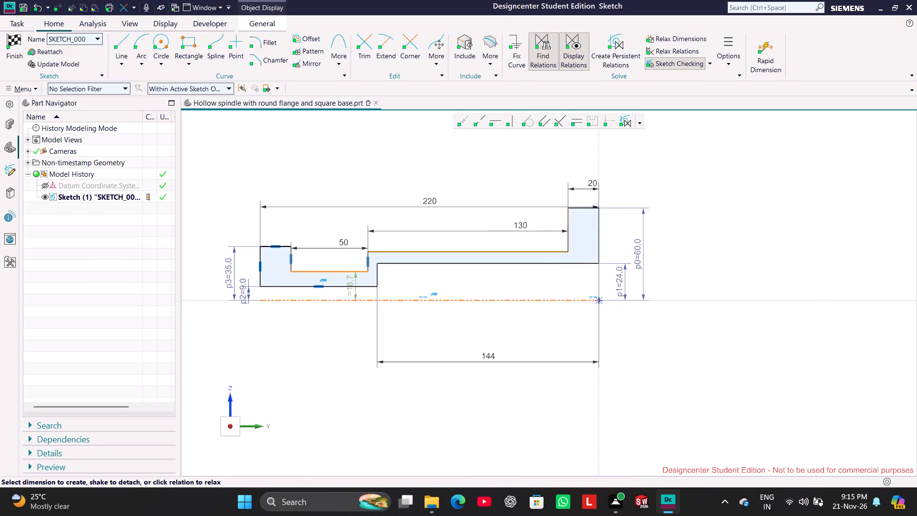
shift+middle_drag(506, 332, 558, 339)
double_click(413, 292)
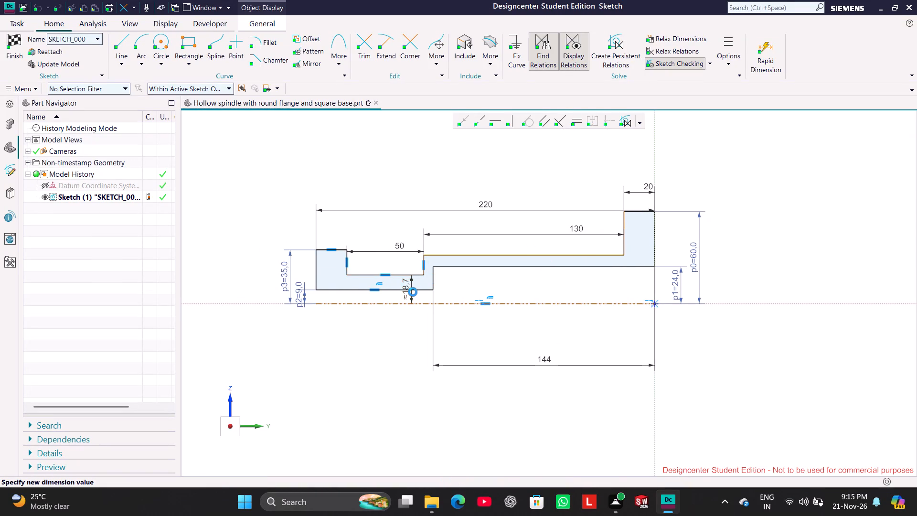
text(30/2)
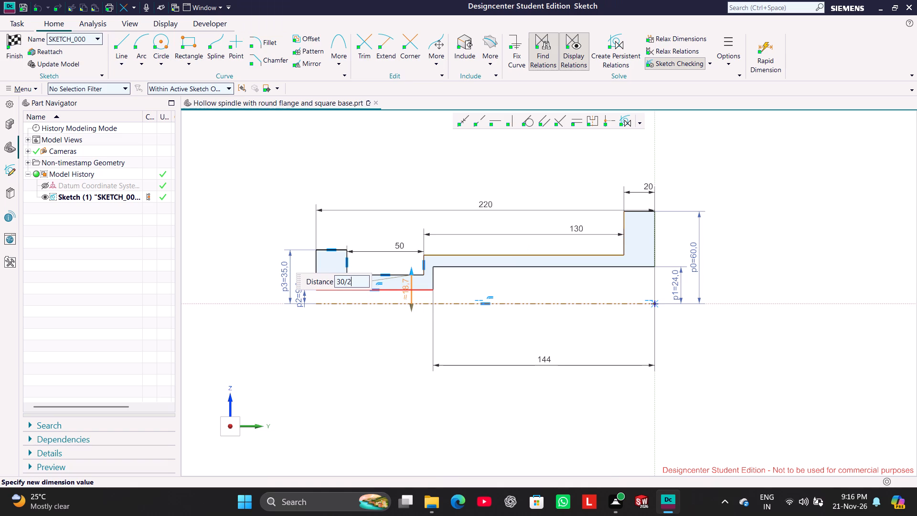
key(Return)
click(353, 274)
click(390, 366)
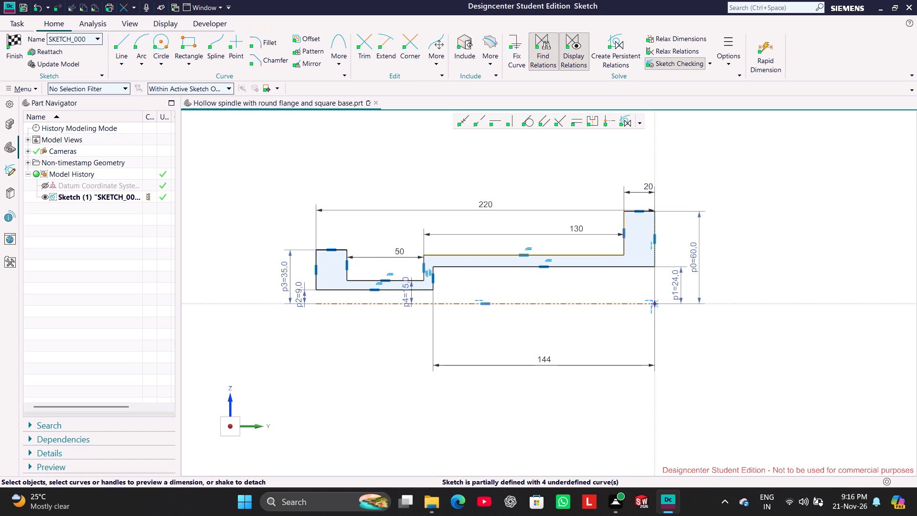
Dimension the outer line of the 130 mm shaft section from the centerline as 60/2 and keep the formula as an expression.
click(511, 259)
click(511, 301)
double_click(514, 279)
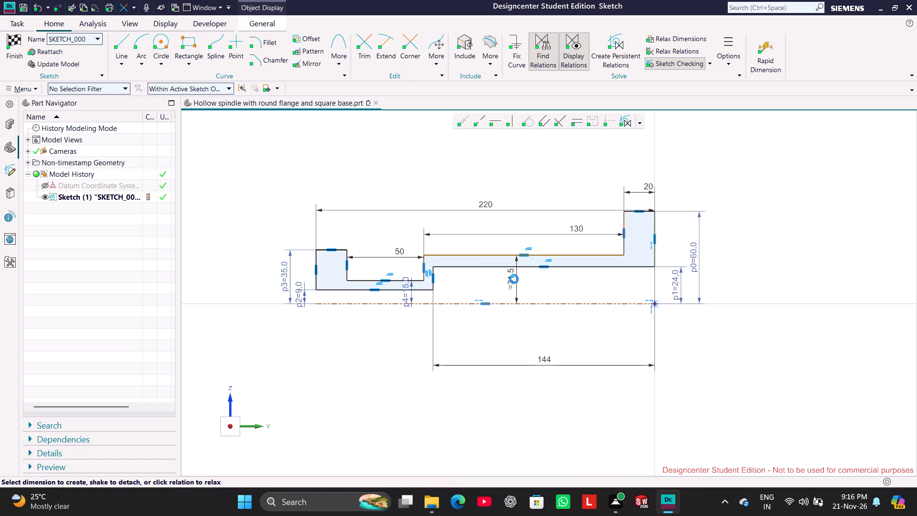
text(60/2)
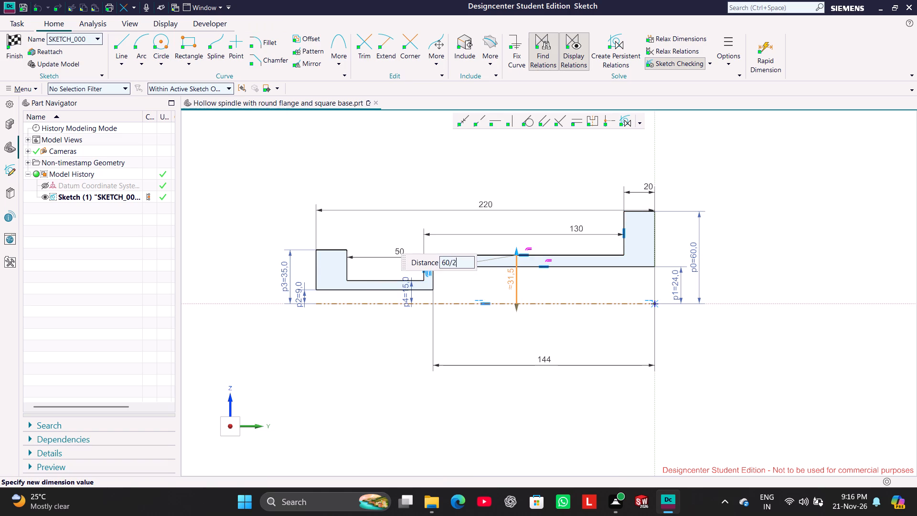
key(Return)
click(352, 281)
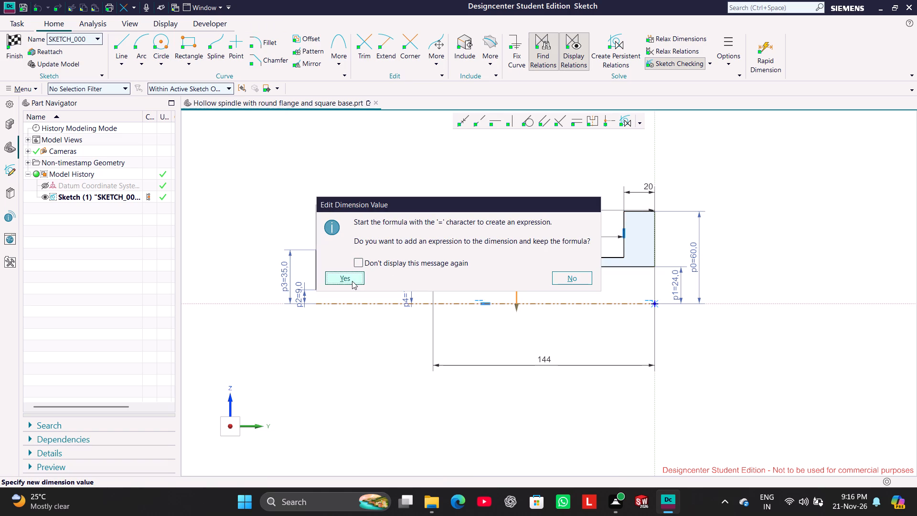
click(309, 152)
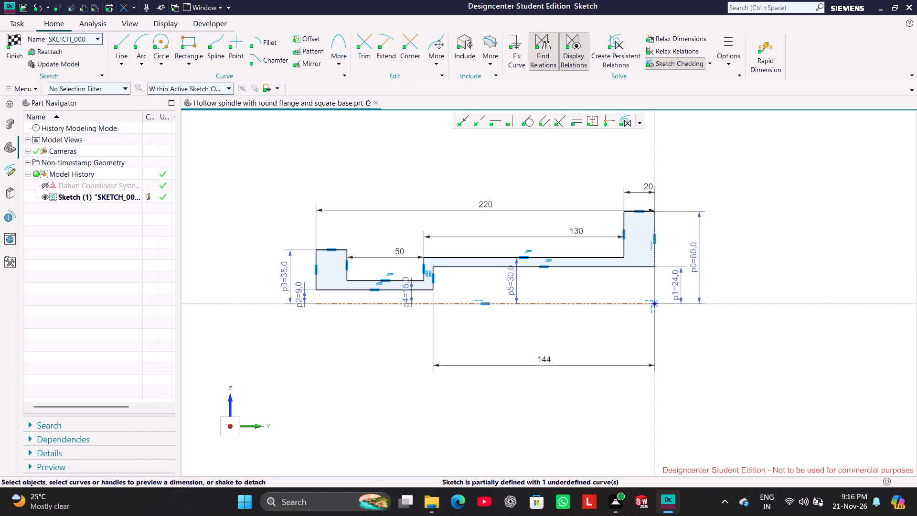
Move the 220 overall length dimension higher above the profile, clear of the end flange's top edge.
right_click(782, 197)
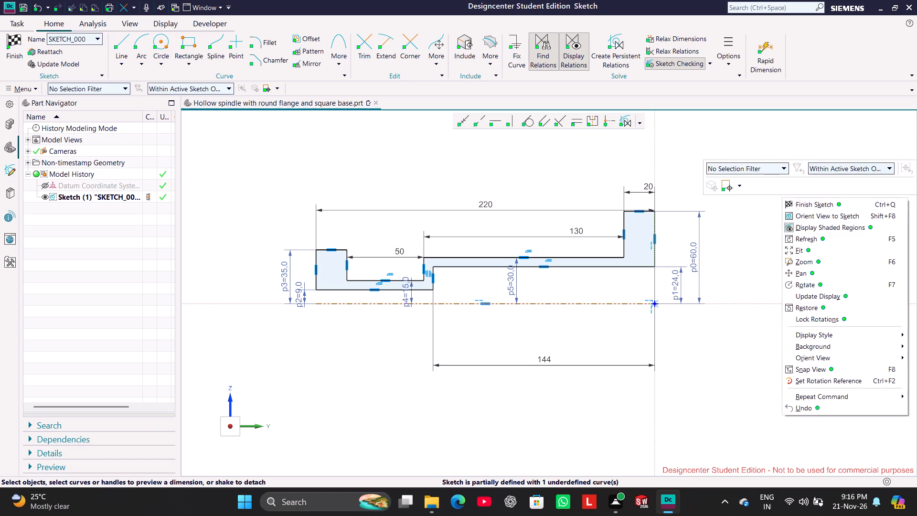
click(768, 235)
scroll(649, 185, up, 2)
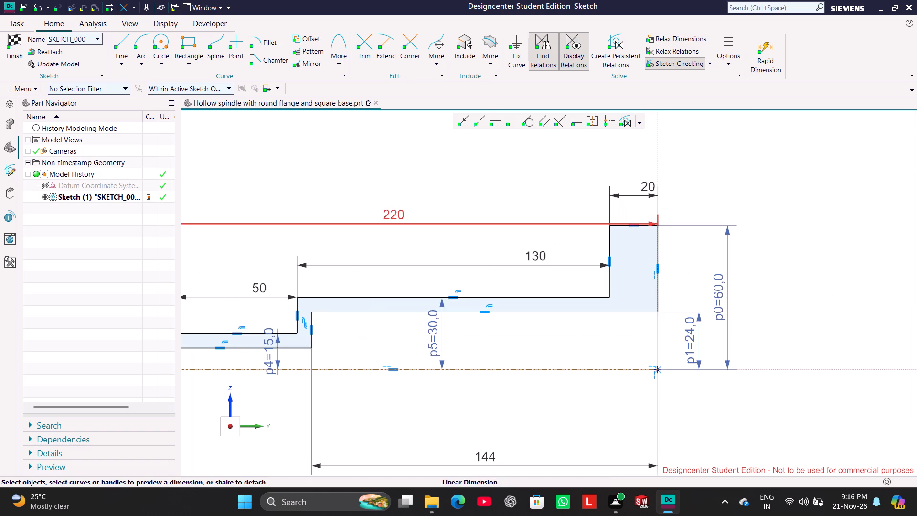
drag(399, 222, 401, 176)
click(398, 210)
scroll(411, 230, down, 2)
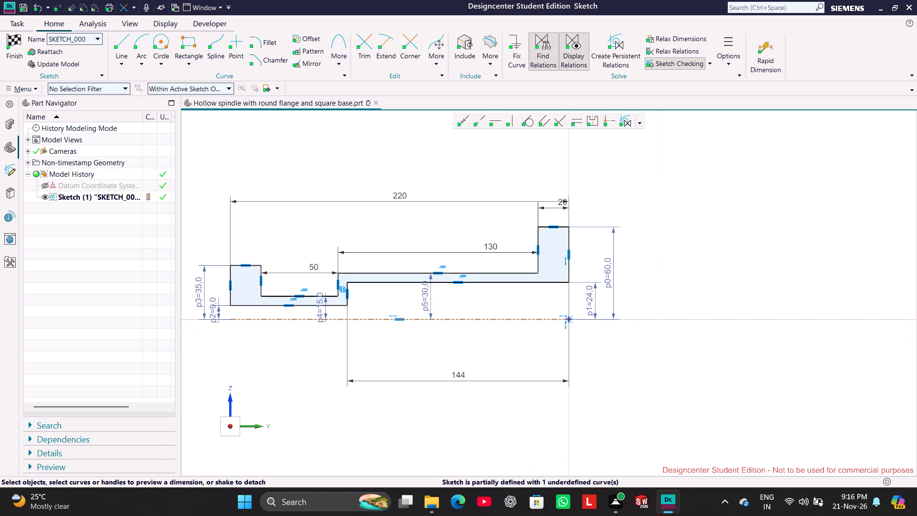
Make the centerline's free endpoint coincident with the vertical end line of the profile's left collar.
drag(301, 317, 359, 365)
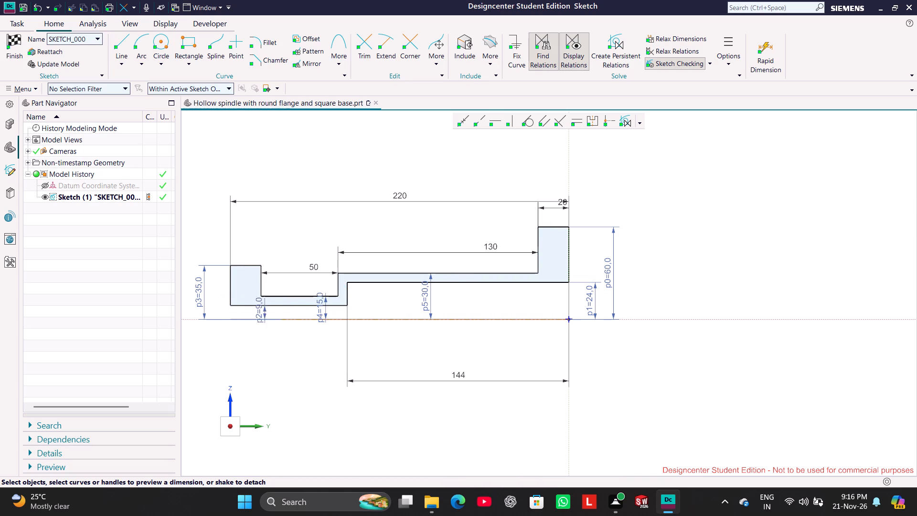
drag(359, 365, 457, 365)
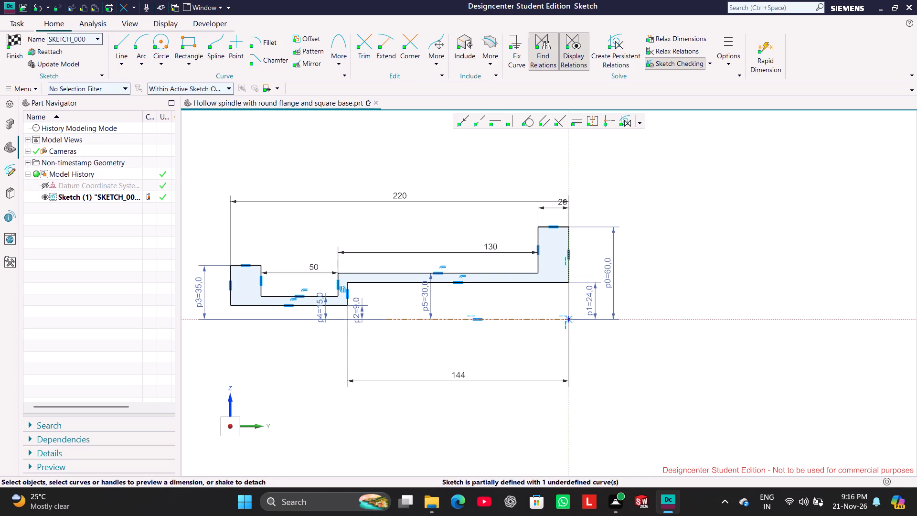
click(388, 318)
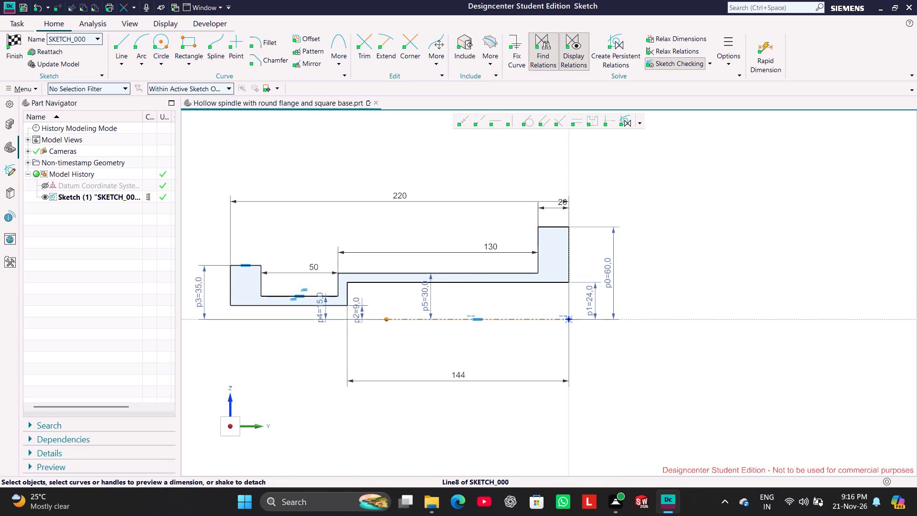
click(231, 294)
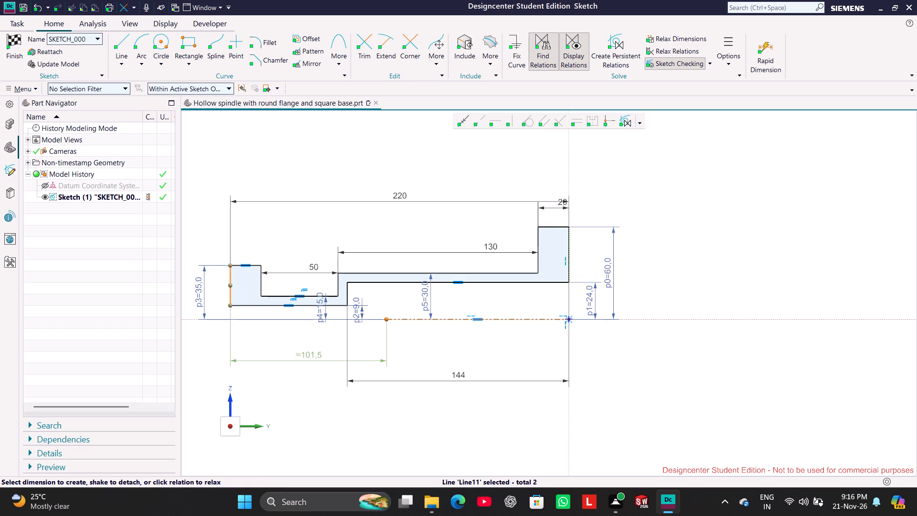
click(465, 122)
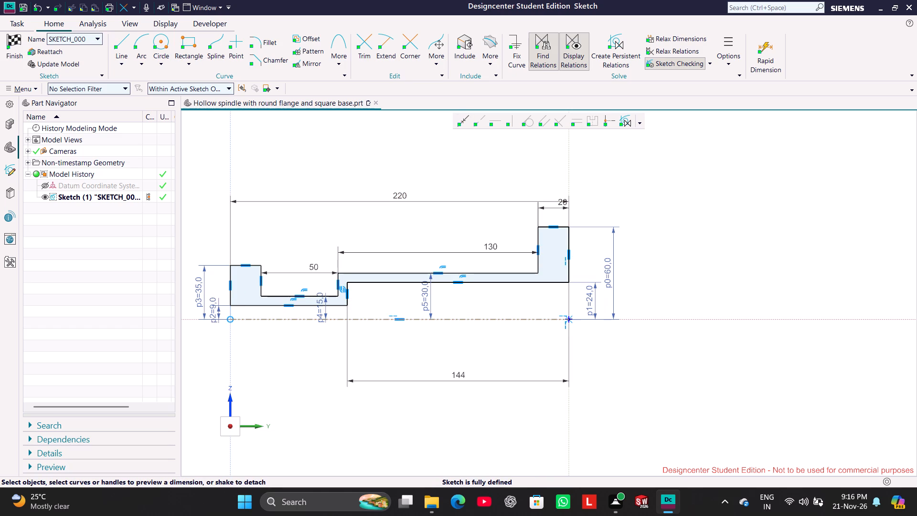
Finish the profile sketch and switch the model to the isometric view.
shift+middle_drag(296, 173, 423, 172)
click(17, 53)
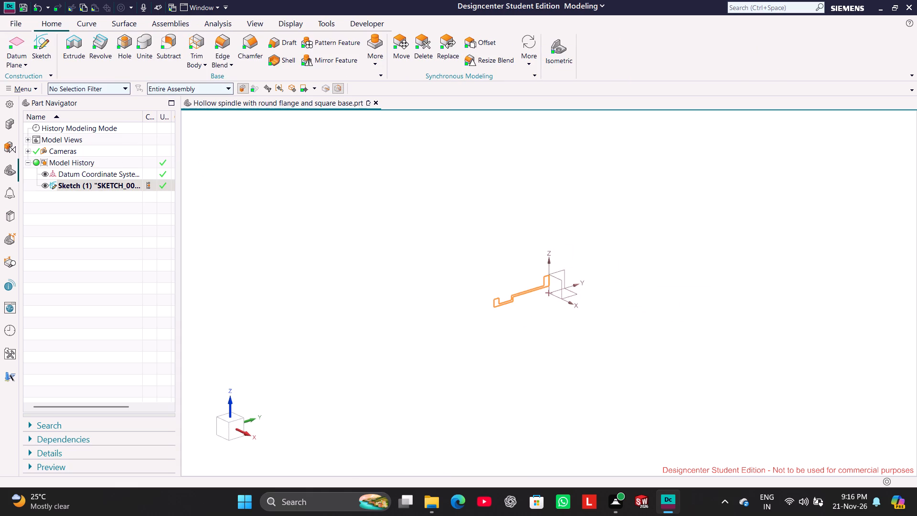
click(559, 62)
scroll(529, 168, down, 4)
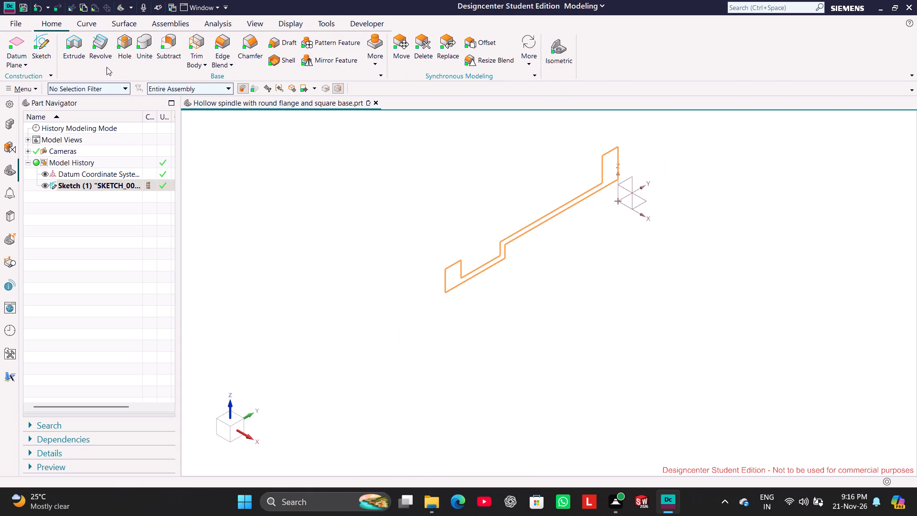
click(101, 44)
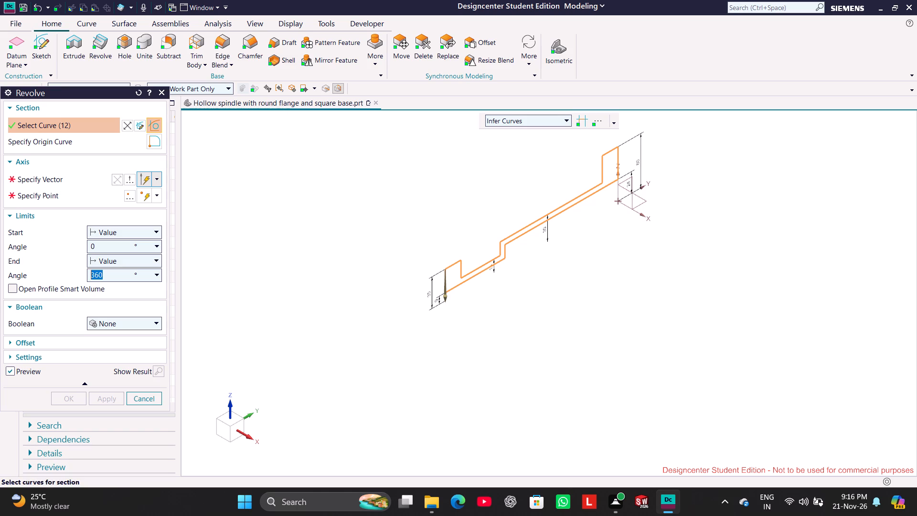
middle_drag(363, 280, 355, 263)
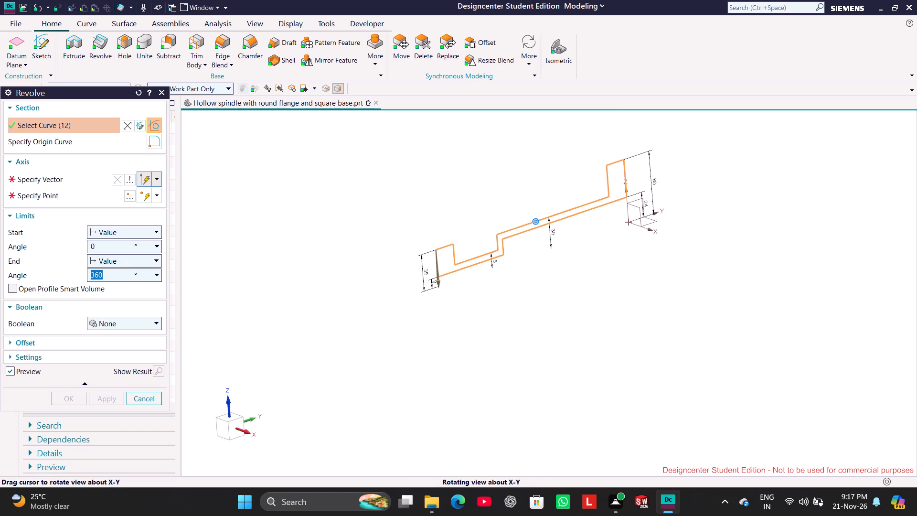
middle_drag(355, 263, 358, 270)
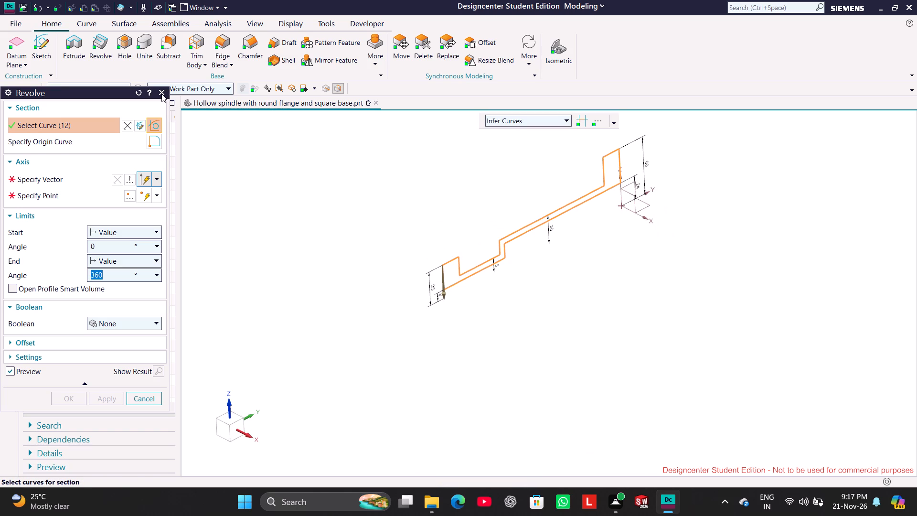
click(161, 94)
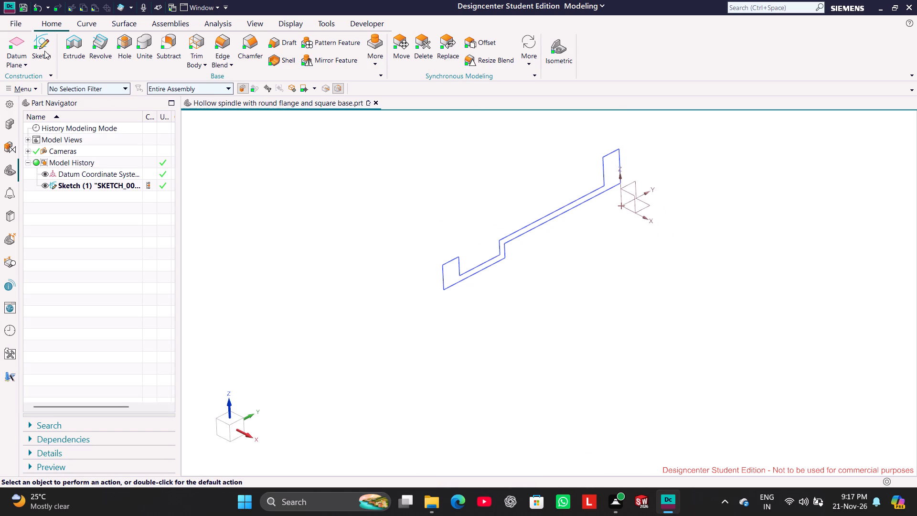
Reopen the profile sketch, convert the reference centerline to a regular line, and finish the sketch.
right_click(118, 185)
click(139, 178)
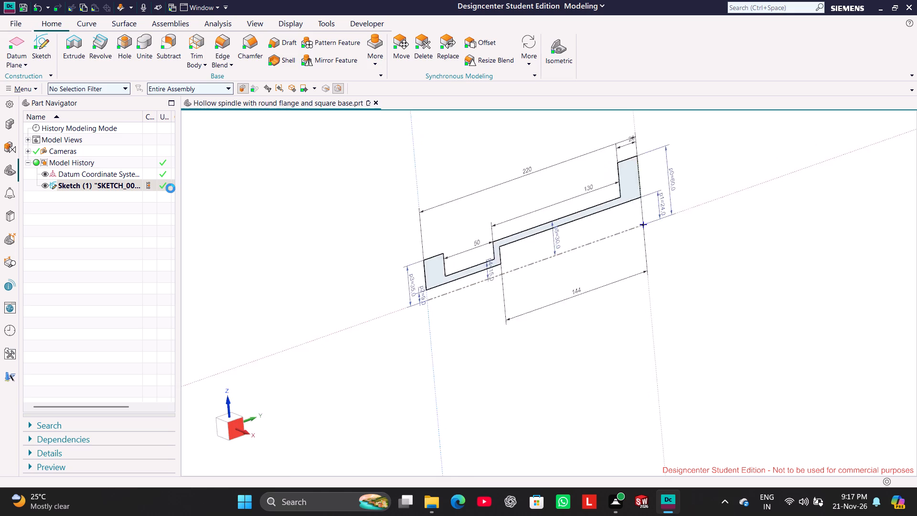
right_click(507, 336)
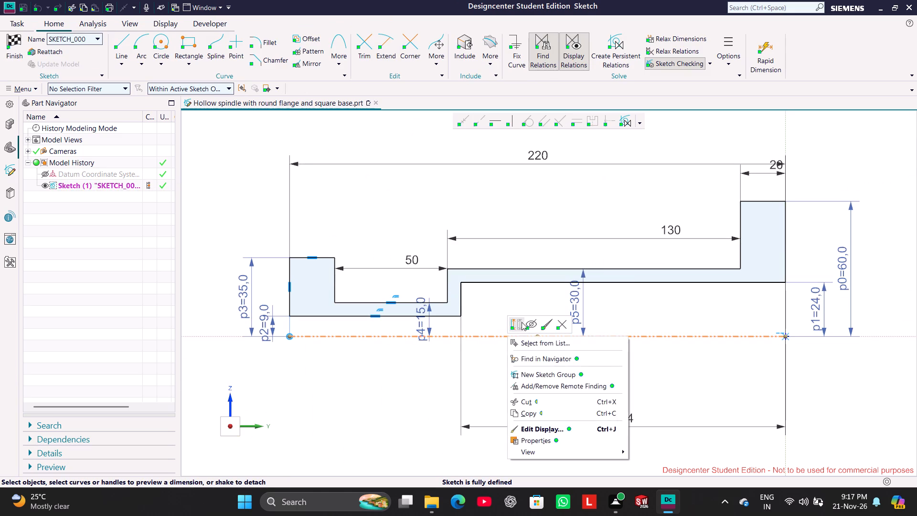
click(520, 322)
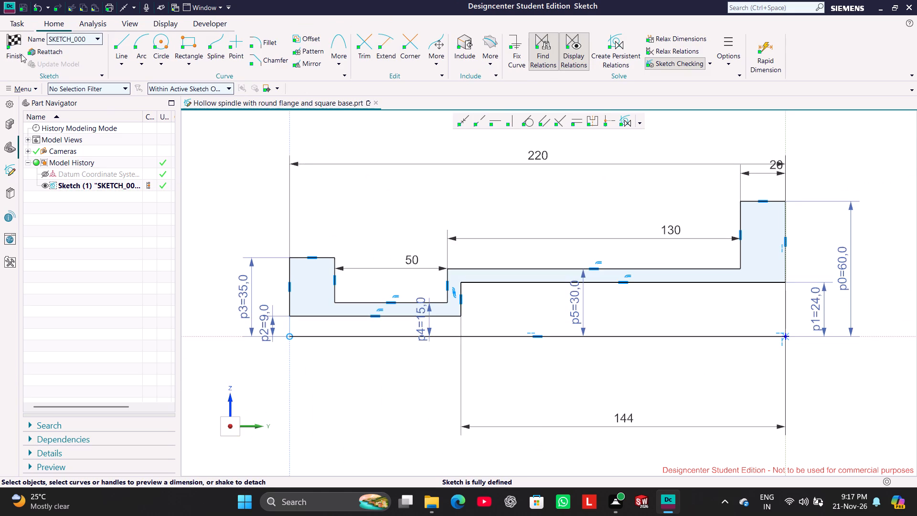
click(21, 54)
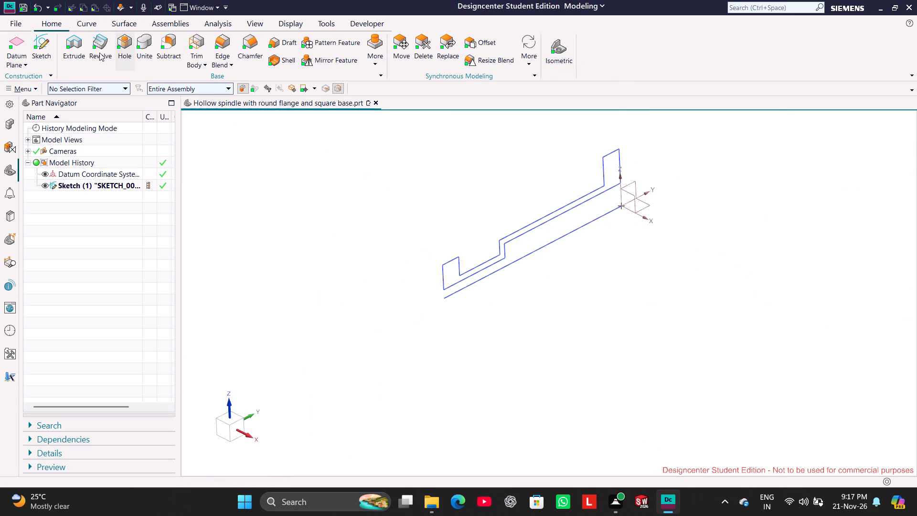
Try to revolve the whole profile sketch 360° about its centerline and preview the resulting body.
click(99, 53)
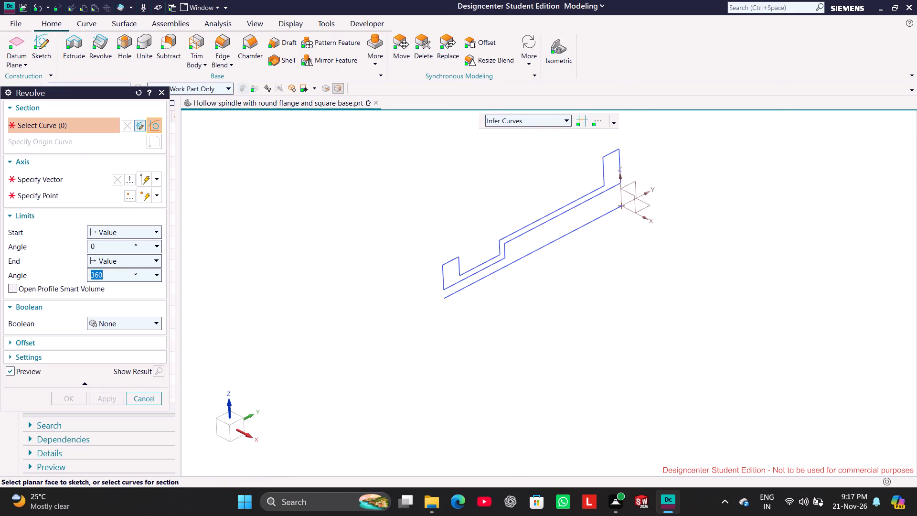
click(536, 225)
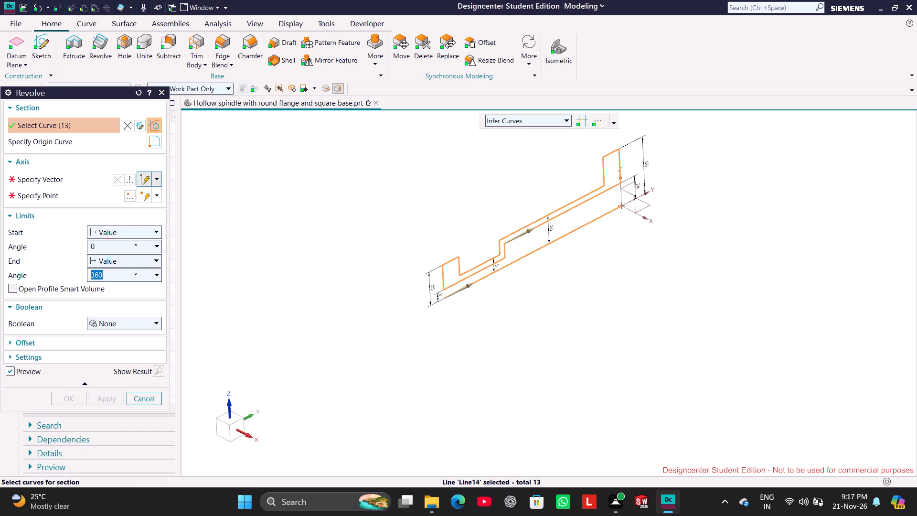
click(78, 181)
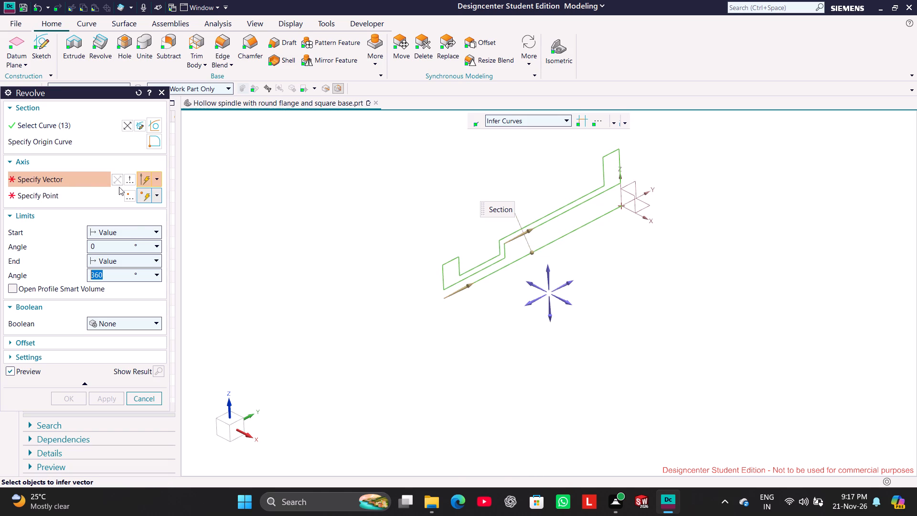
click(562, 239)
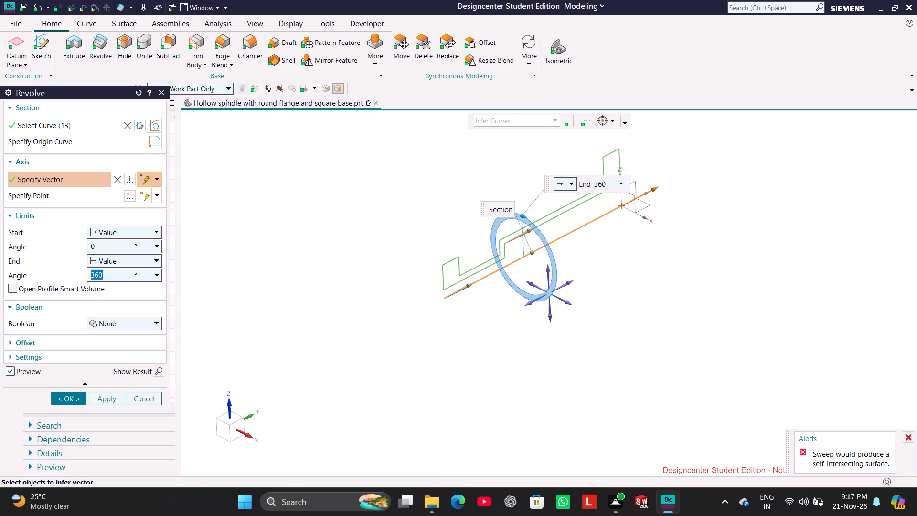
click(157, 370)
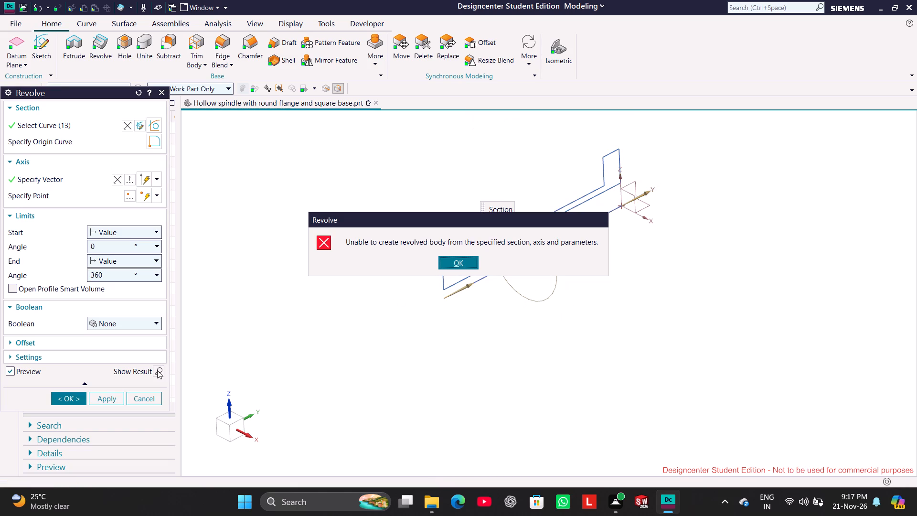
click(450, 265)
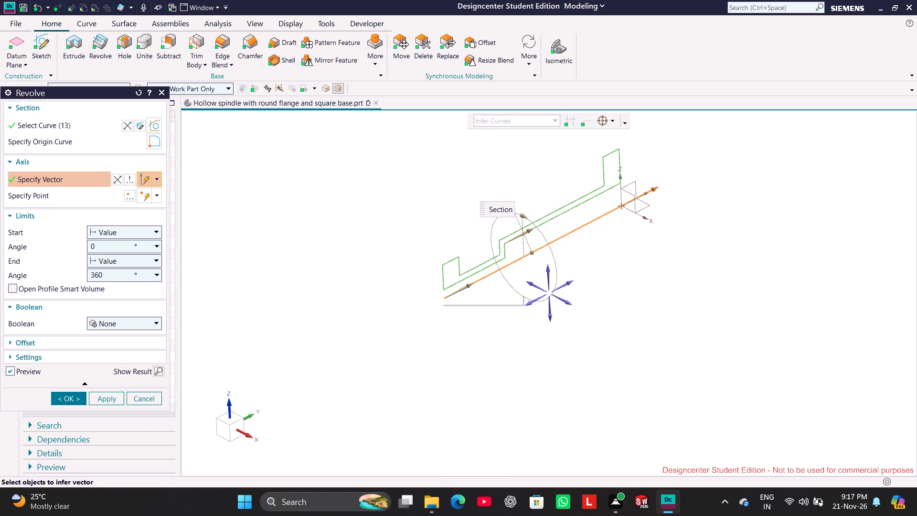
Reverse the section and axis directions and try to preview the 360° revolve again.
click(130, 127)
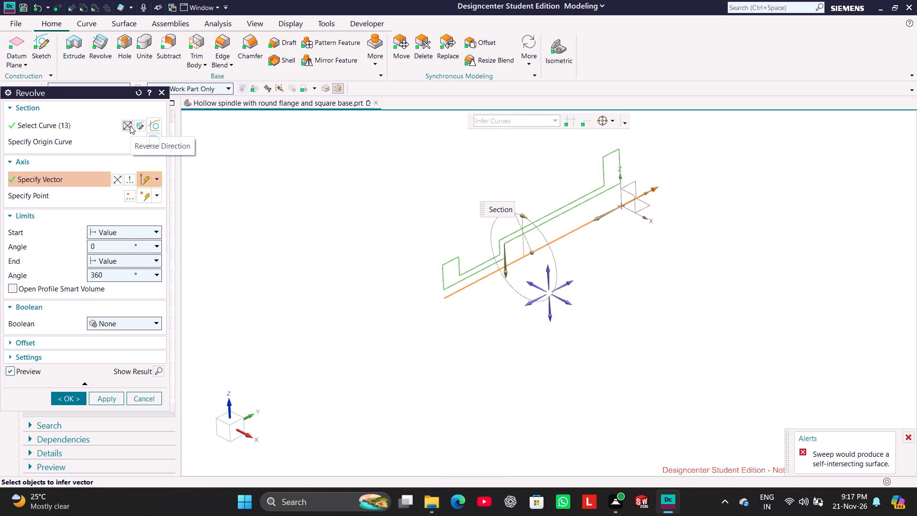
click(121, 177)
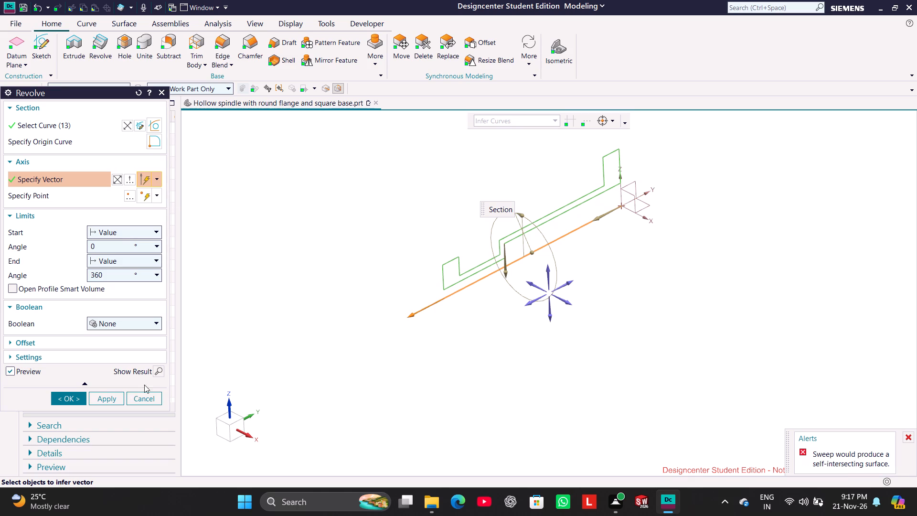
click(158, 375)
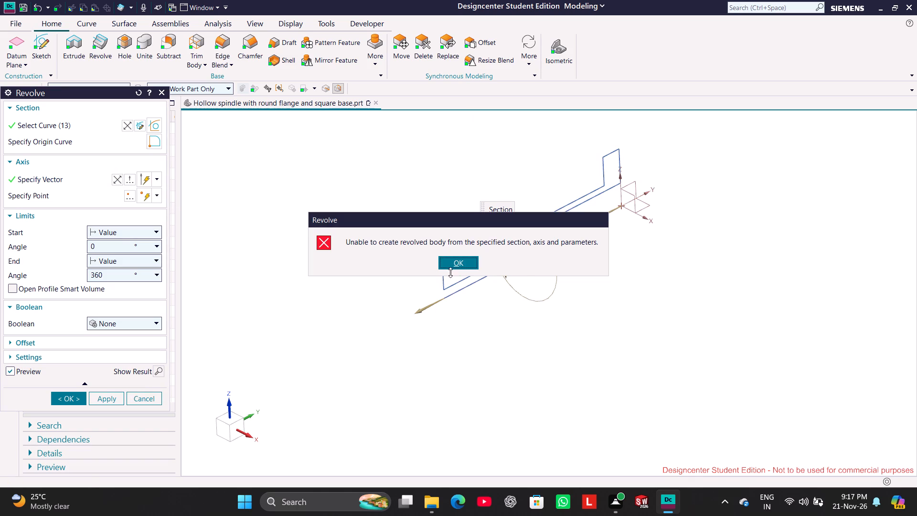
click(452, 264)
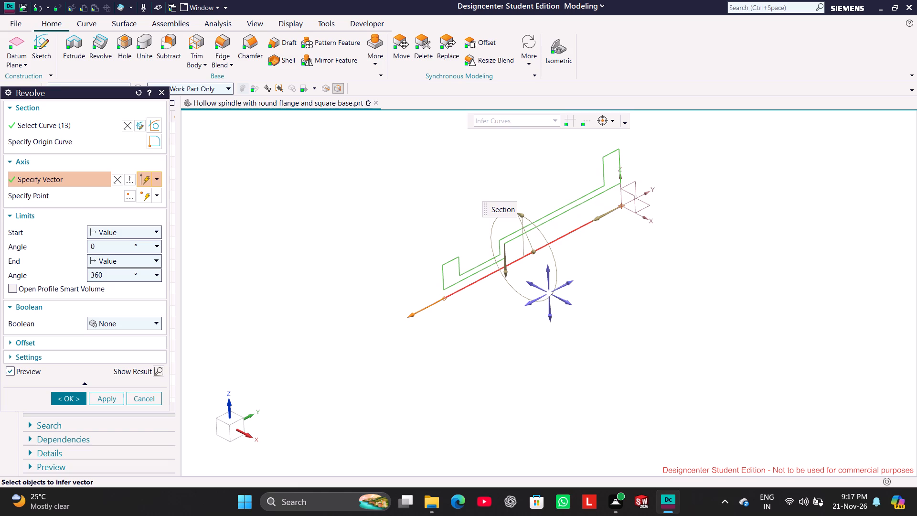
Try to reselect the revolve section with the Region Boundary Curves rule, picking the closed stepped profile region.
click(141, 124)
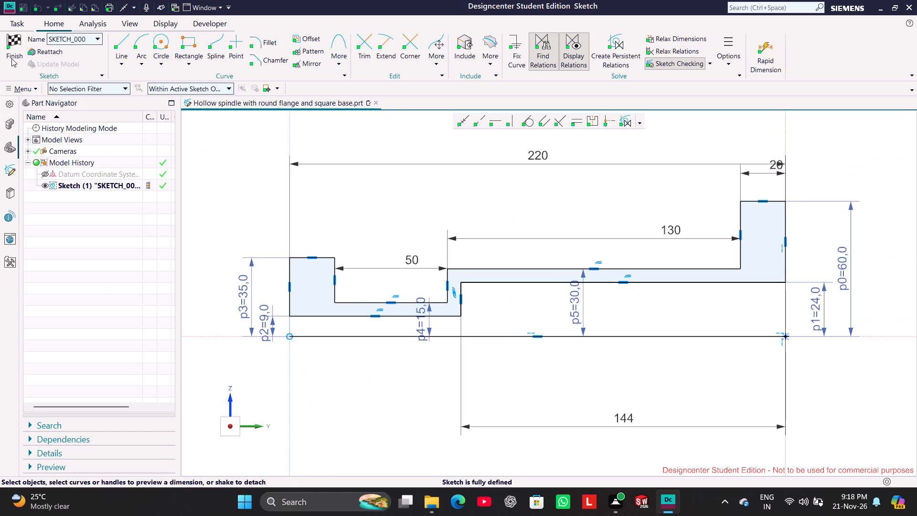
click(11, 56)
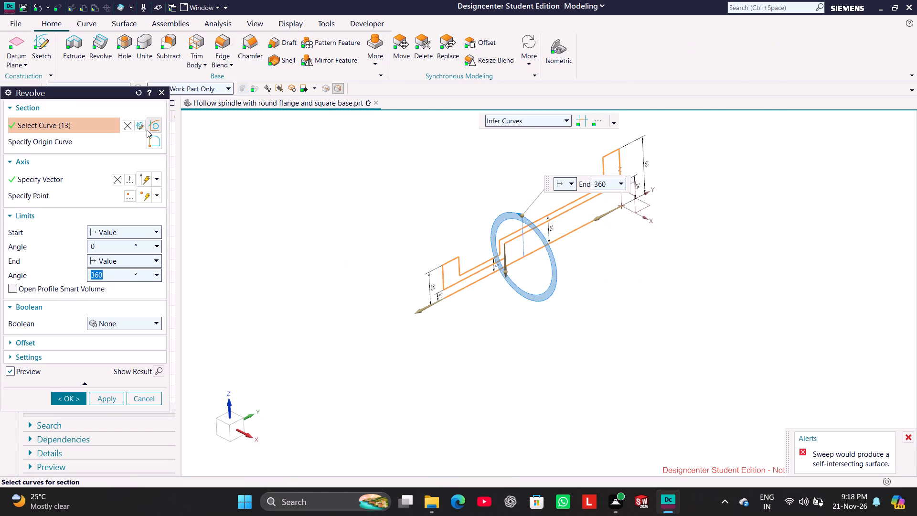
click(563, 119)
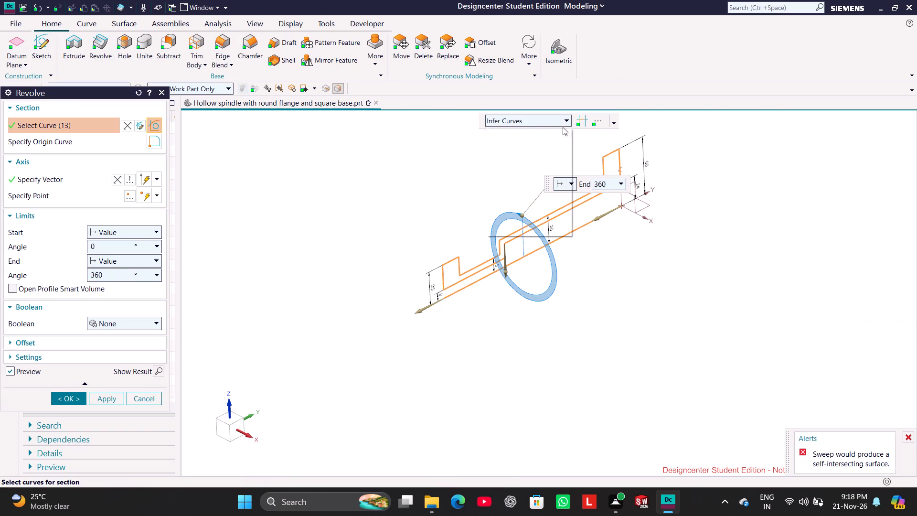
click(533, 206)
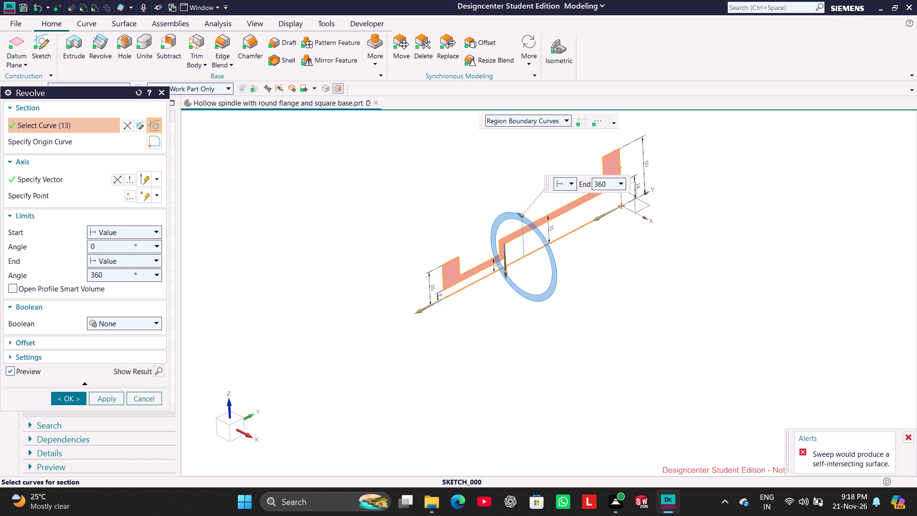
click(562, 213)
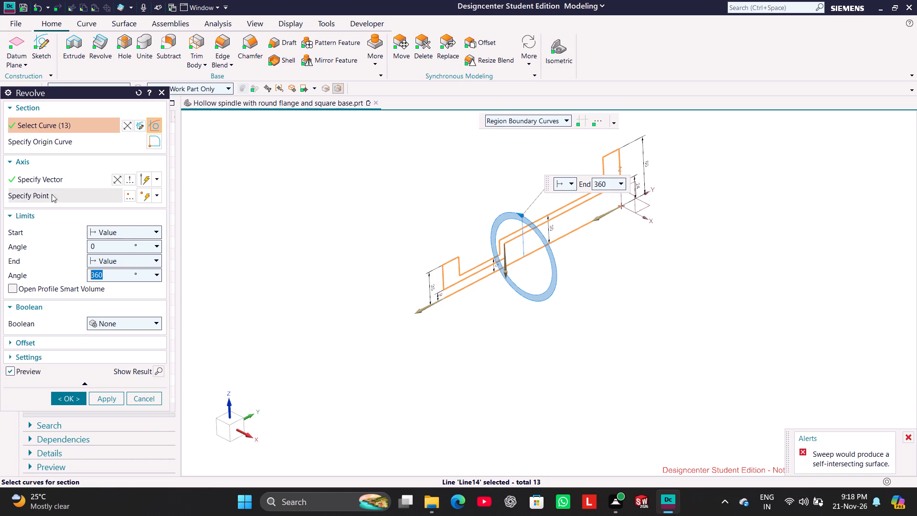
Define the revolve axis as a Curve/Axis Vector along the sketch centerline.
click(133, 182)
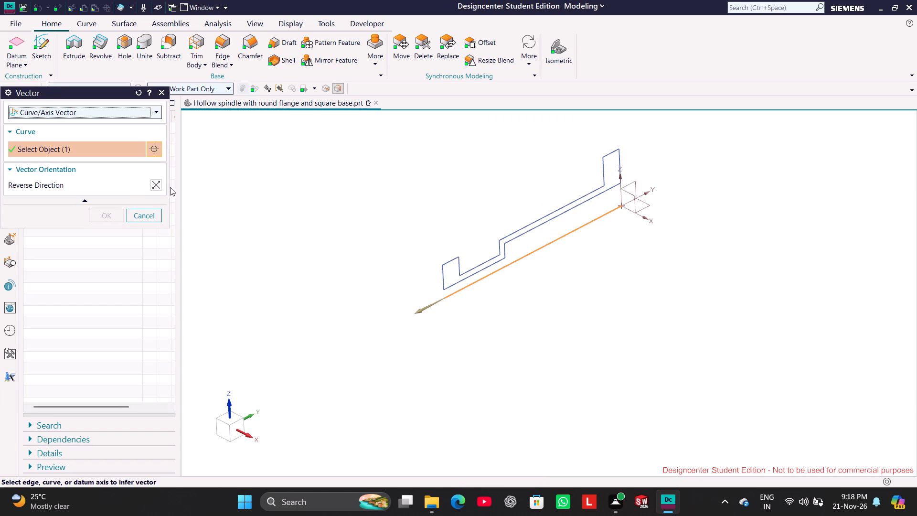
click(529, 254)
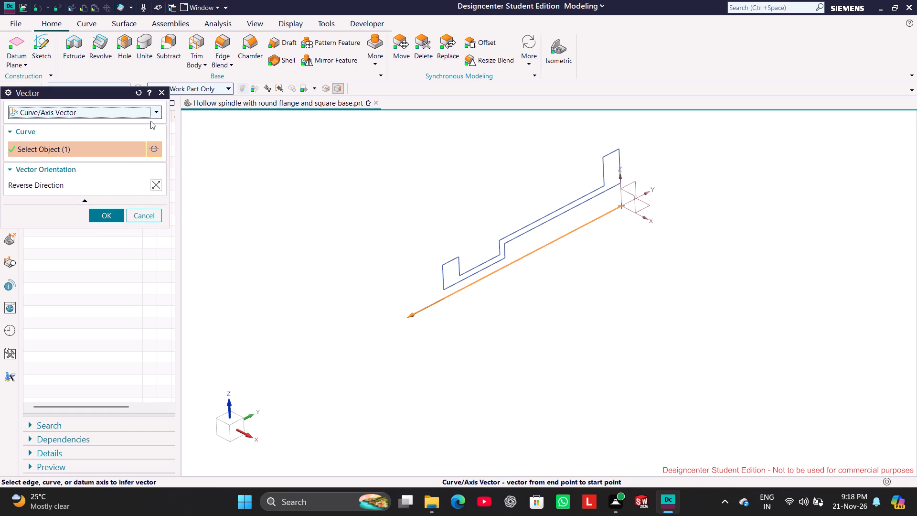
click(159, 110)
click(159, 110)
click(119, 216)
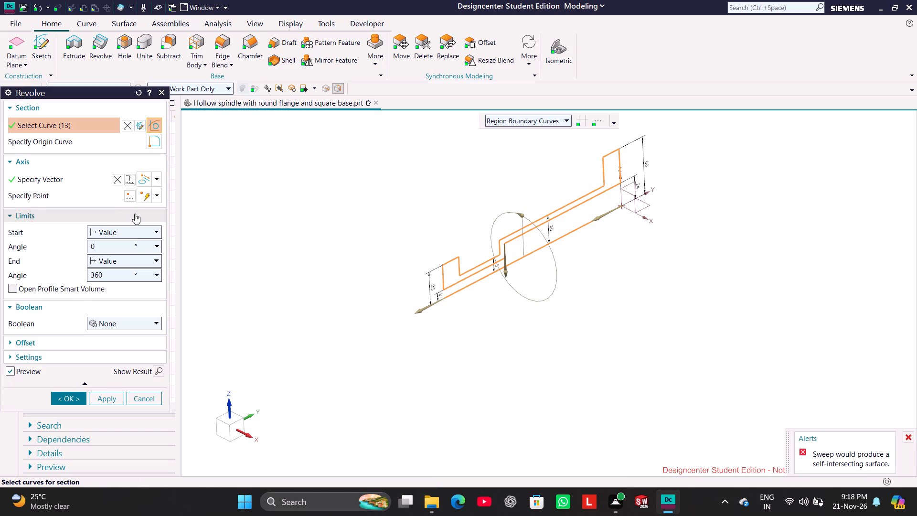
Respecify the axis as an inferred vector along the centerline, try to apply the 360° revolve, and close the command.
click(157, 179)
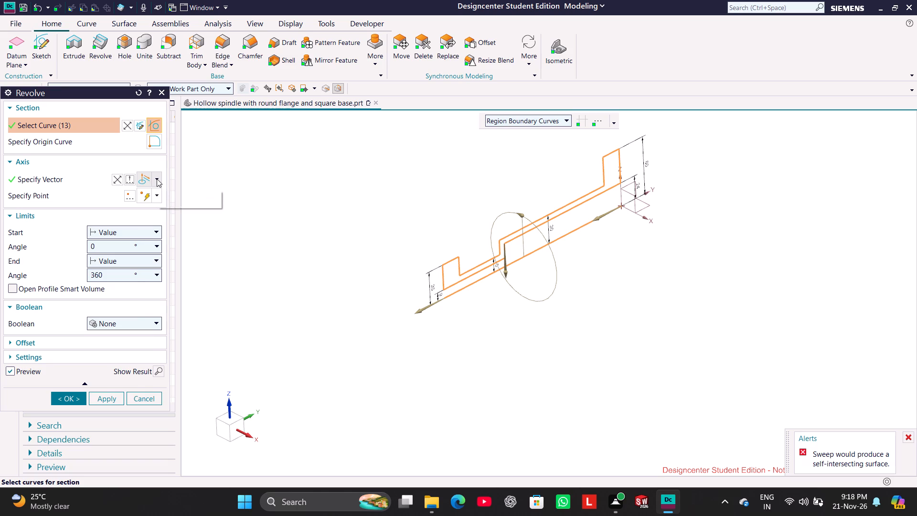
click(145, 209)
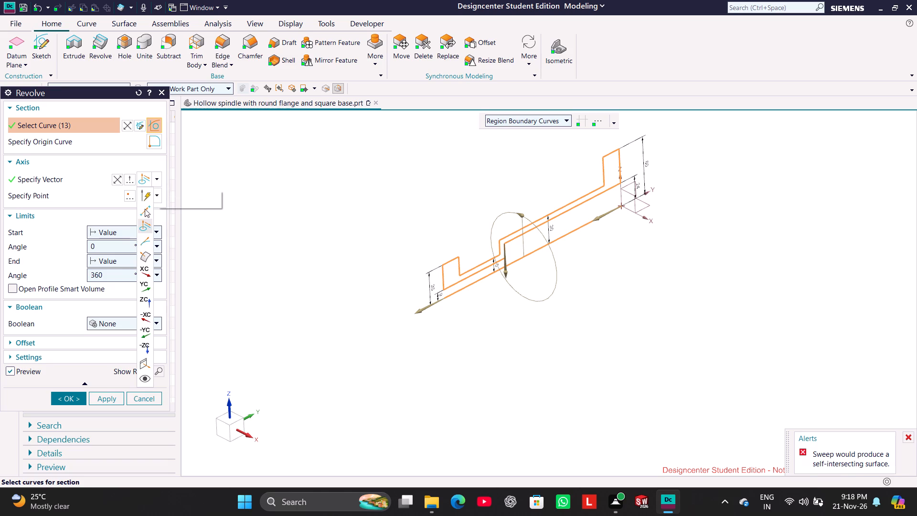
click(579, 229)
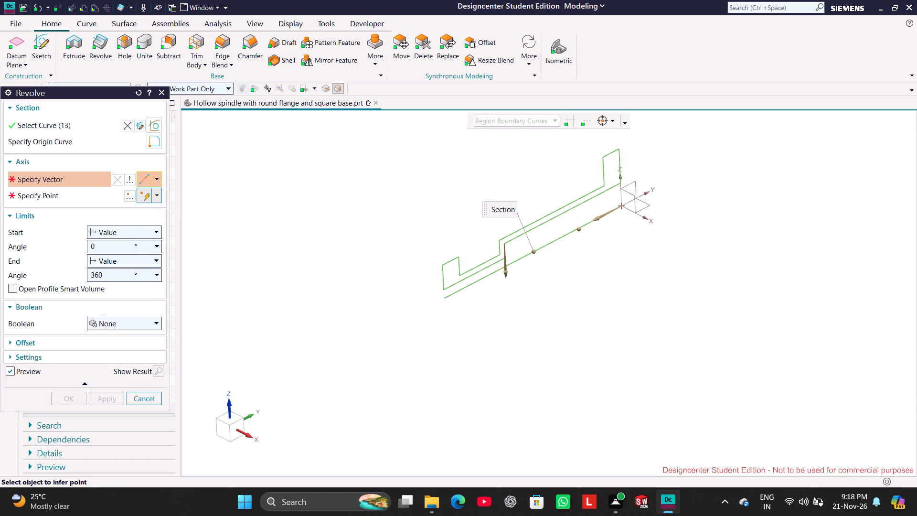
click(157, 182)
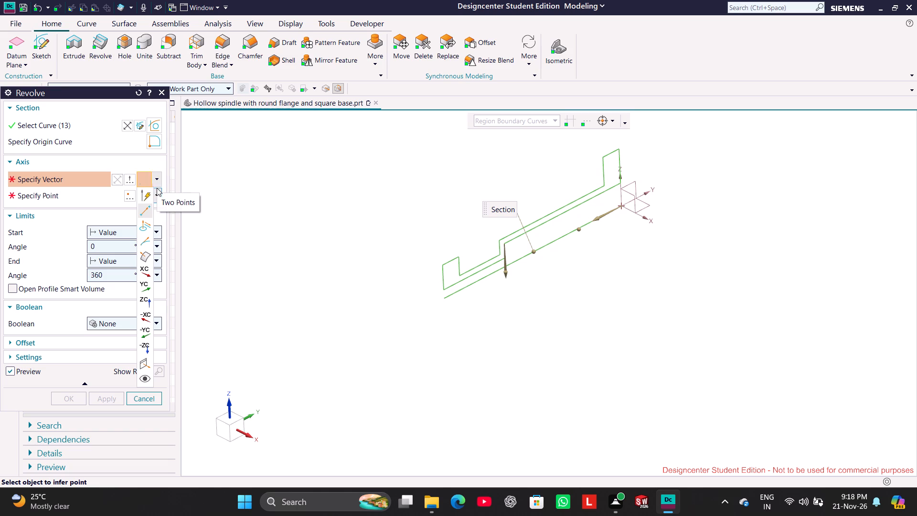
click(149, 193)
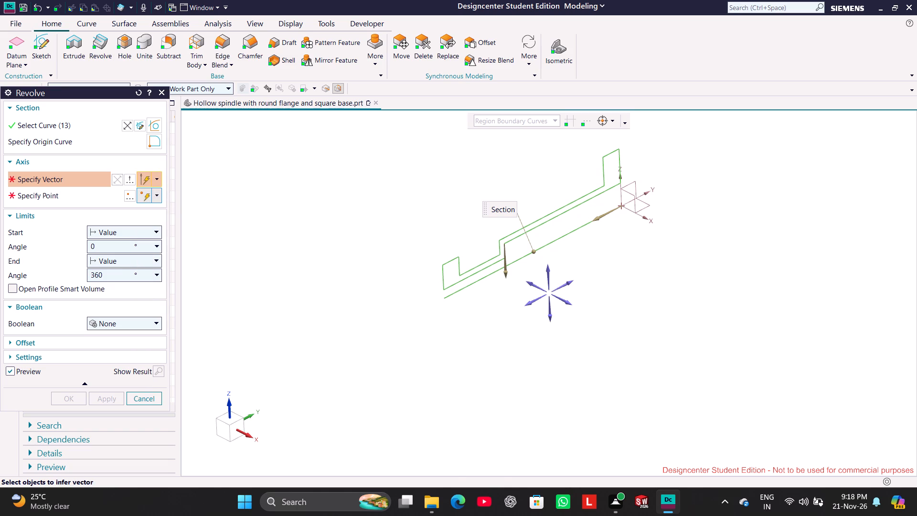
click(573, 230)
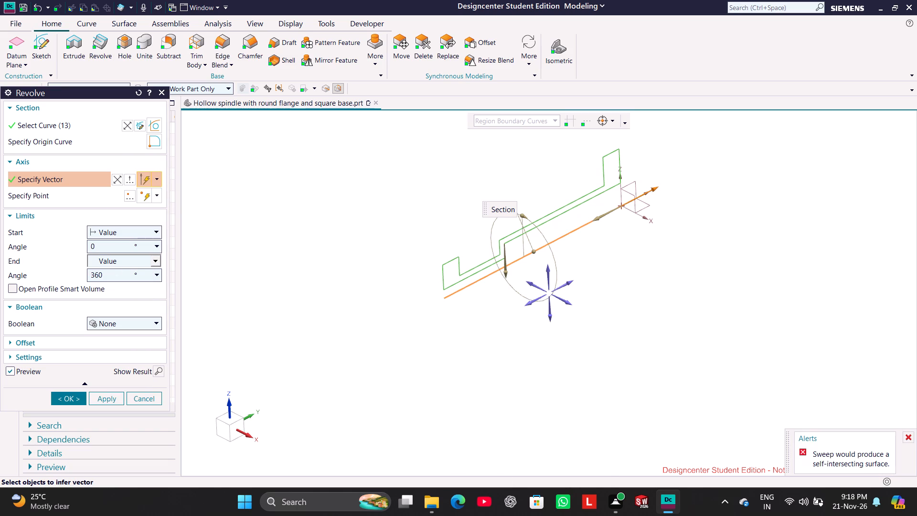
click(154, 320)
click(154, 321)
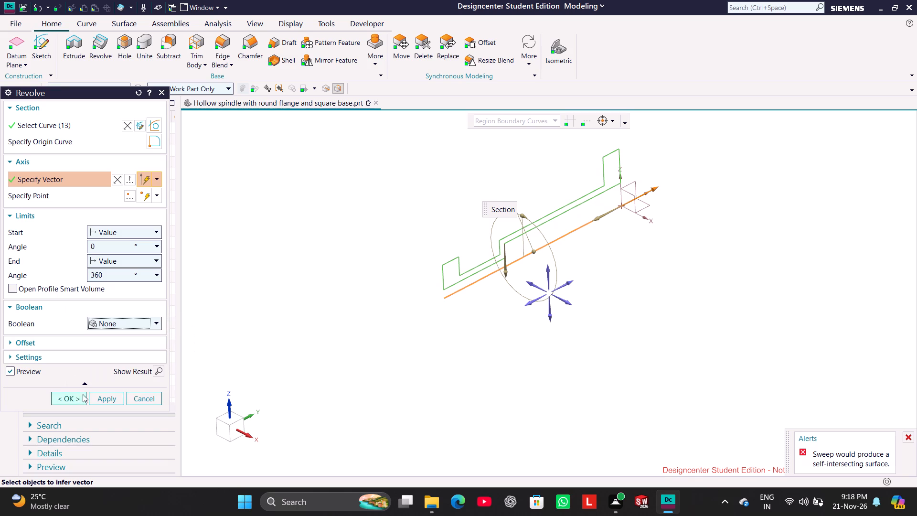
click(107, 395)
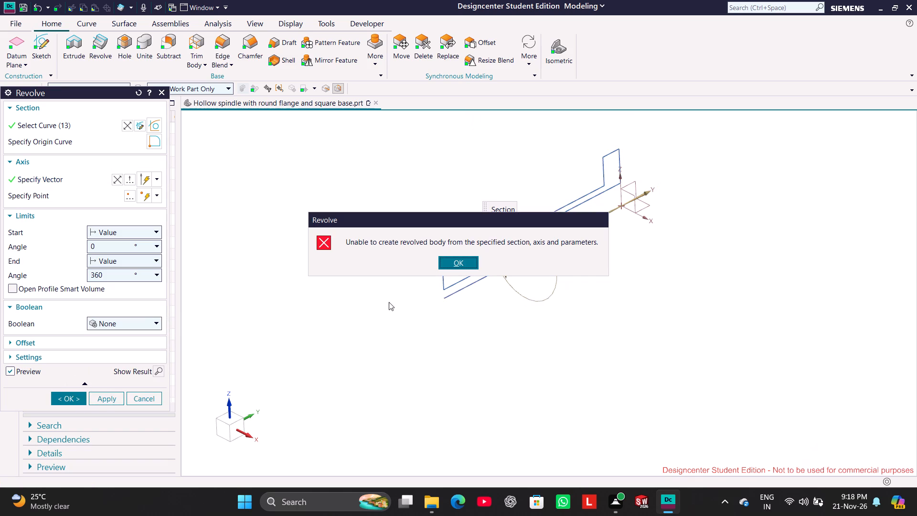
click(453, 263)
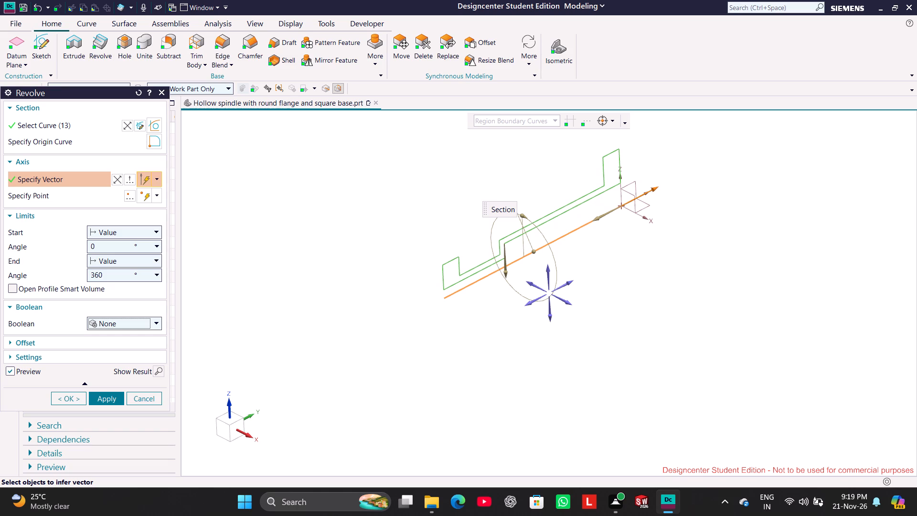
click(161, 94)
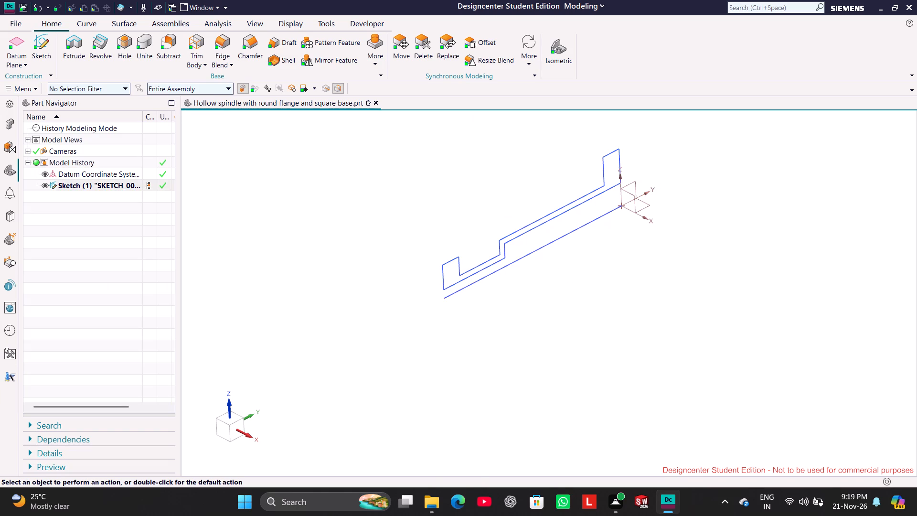
Reopen the profile sketch, convert the centerline back to a reference line, and finish the sketch.
right_click(583, 225)
click(607, 217)
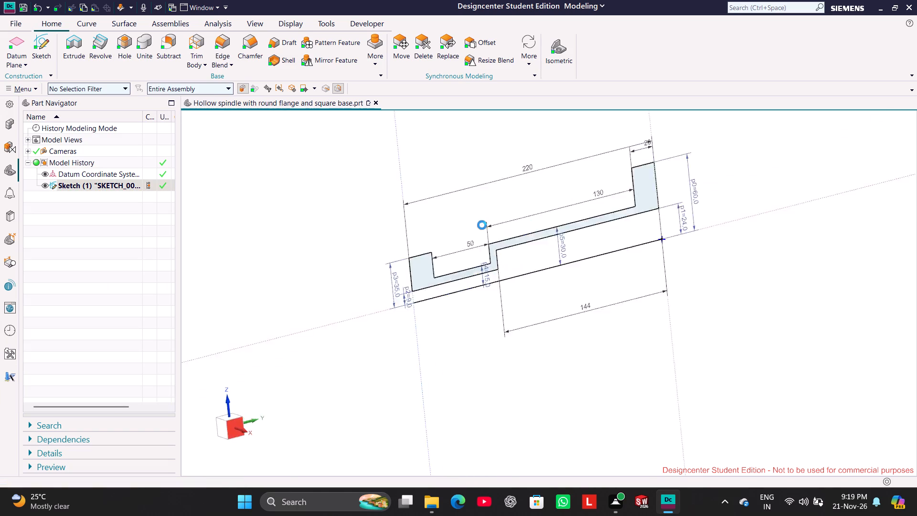
right_click(516, 337)
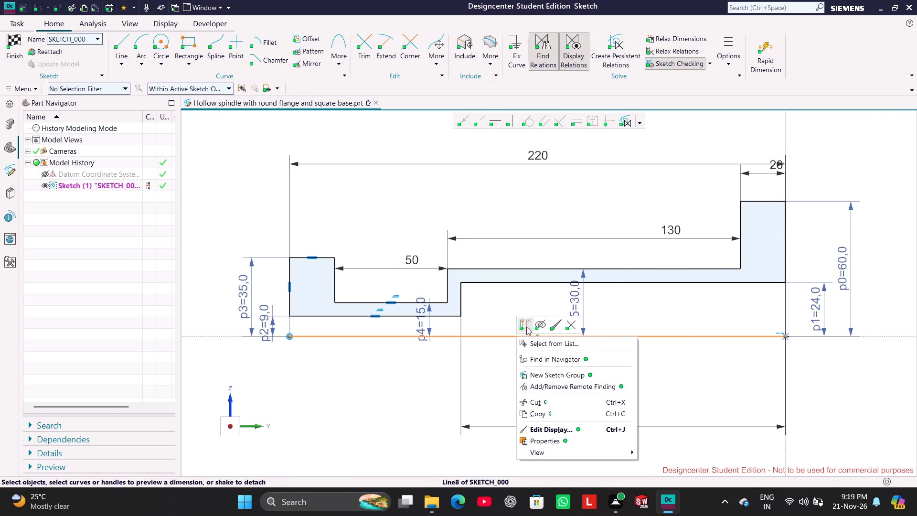
click(526, 327)
click(11, 53)
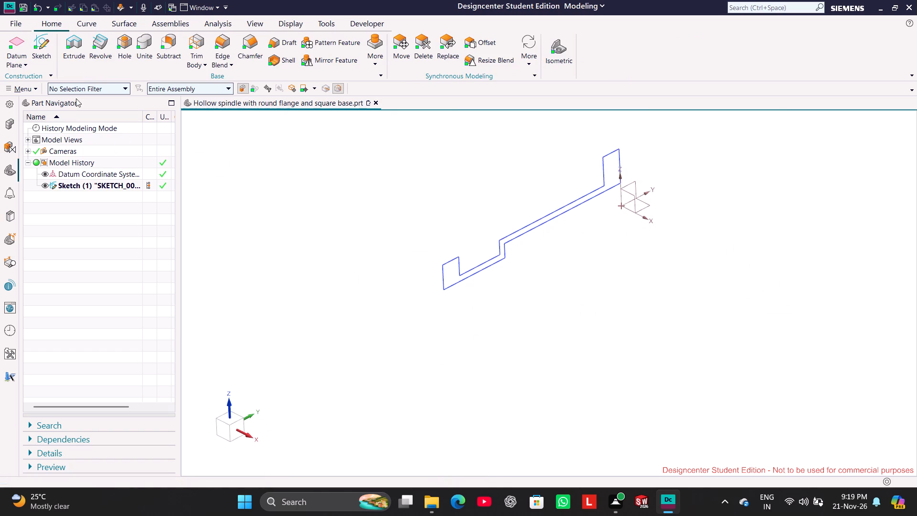
Revolve the closed stepped profile sketch 360° about the Y-axis through the origin, using the Region Boundary Curves rule.
right_click(113, 184)
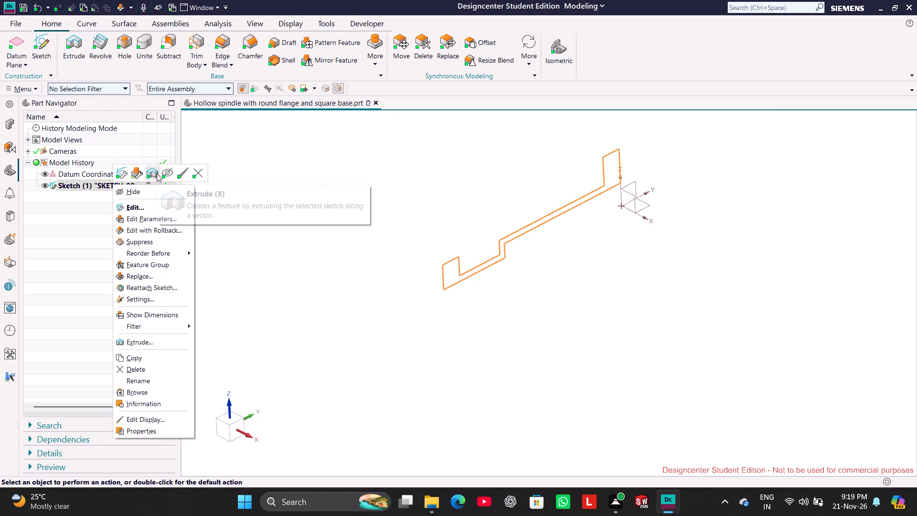
click(101, 47)
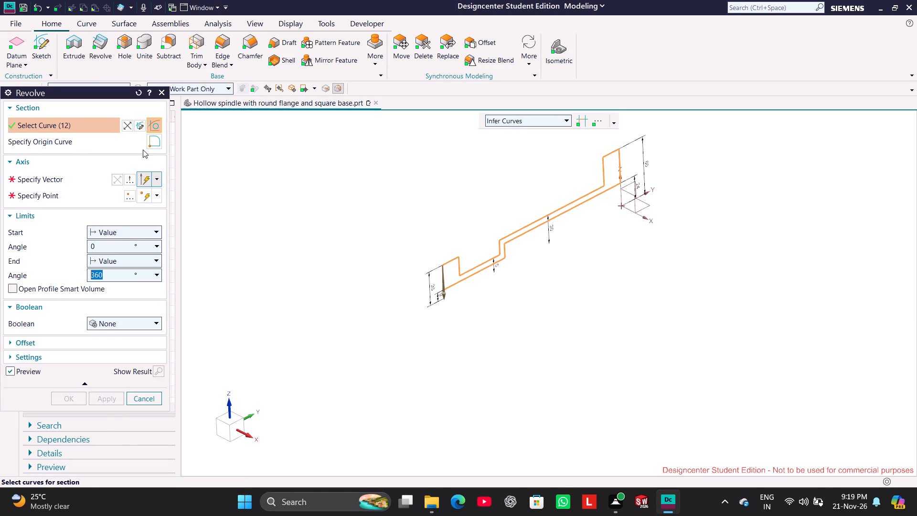
click(569, 120)
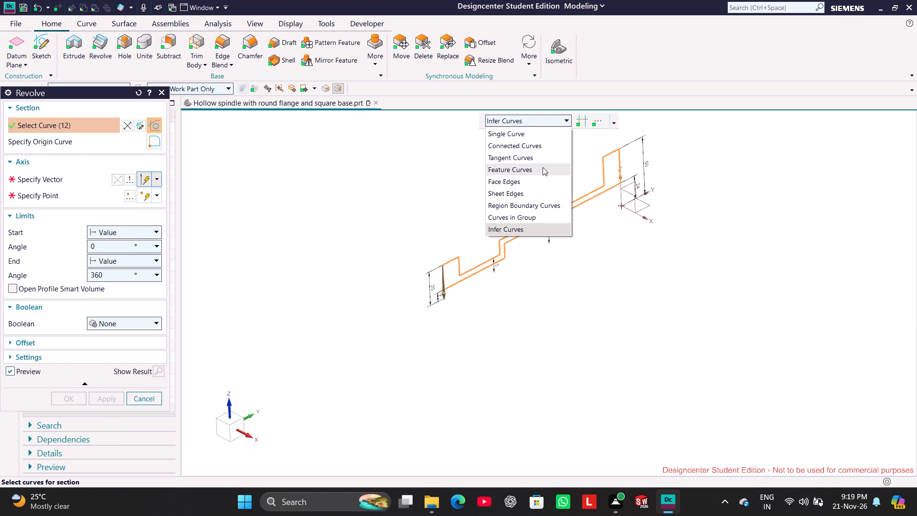
click(547, 204)
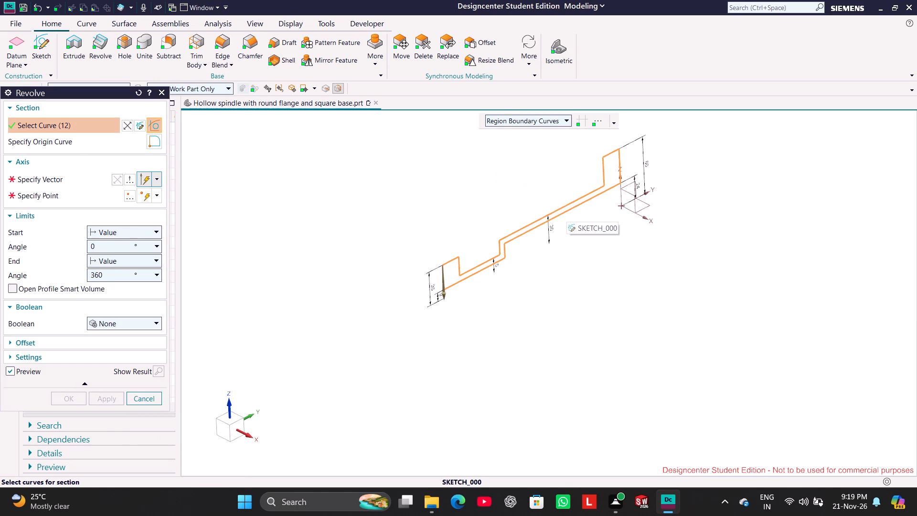
click(577, 204)
double_click(508, 237)
click(509, 238)
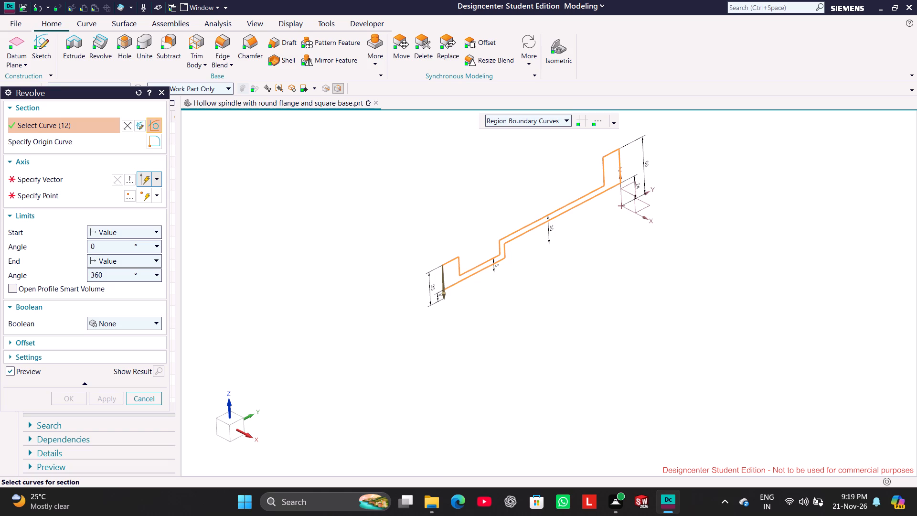
click(81, 194)
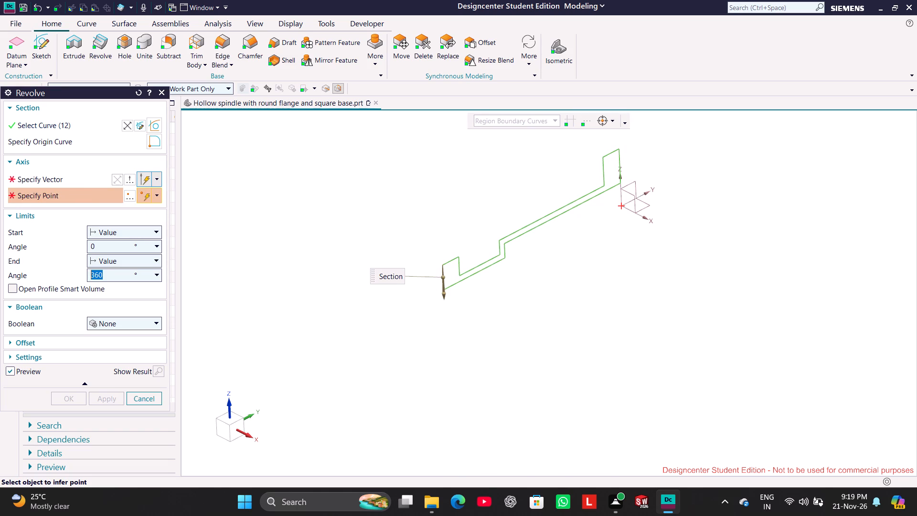
click(623, 205)
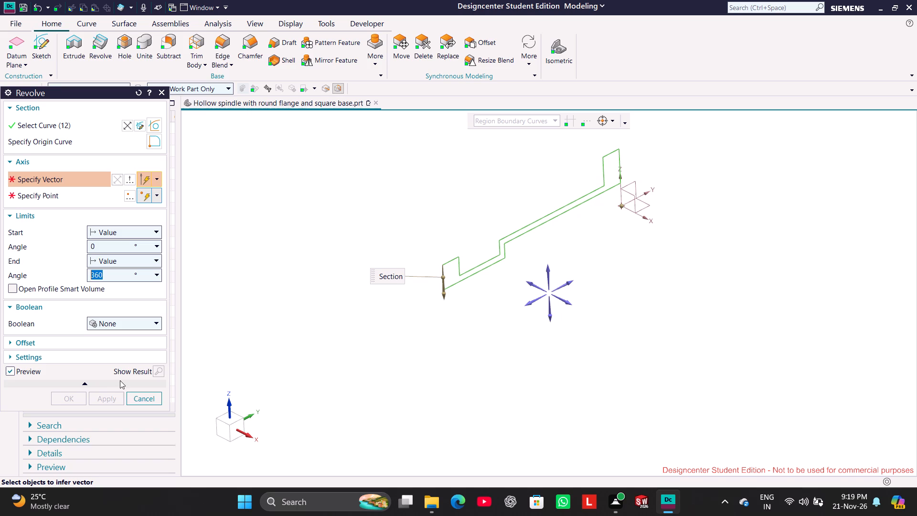
click(155, 370)
triple_click(155, 370)
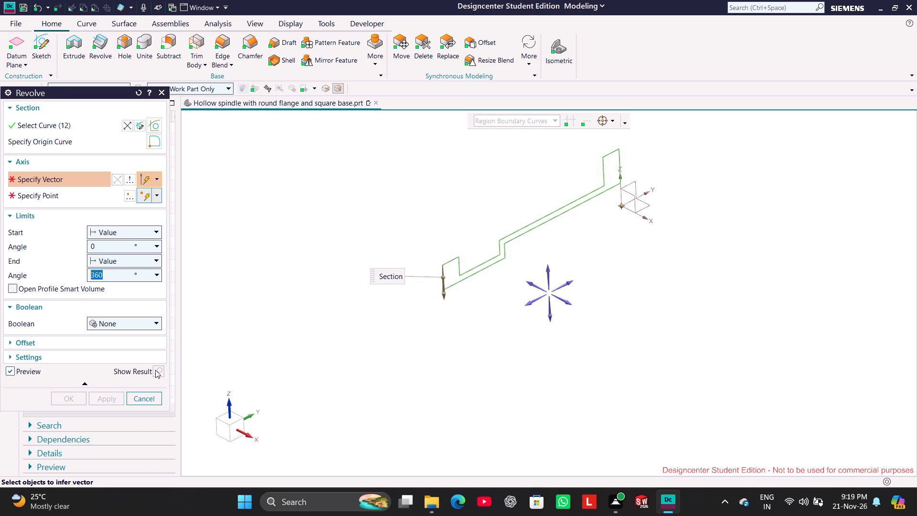
triple_click(155, 370)
click(155, 370)
click(529, 302)
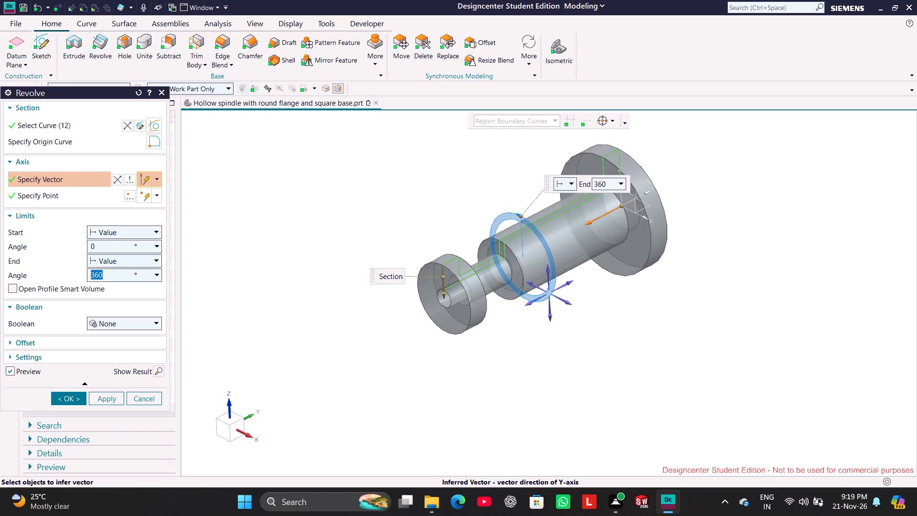
click(97, 399)
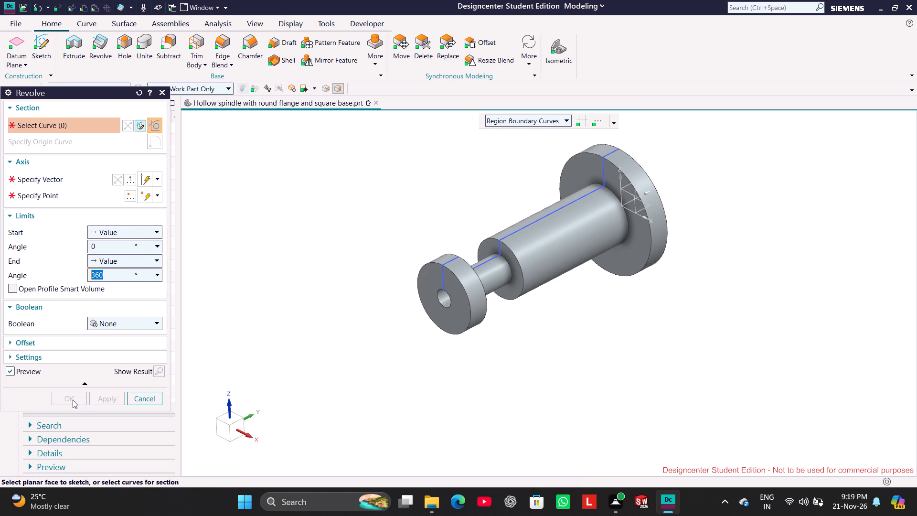
click(143, 400)
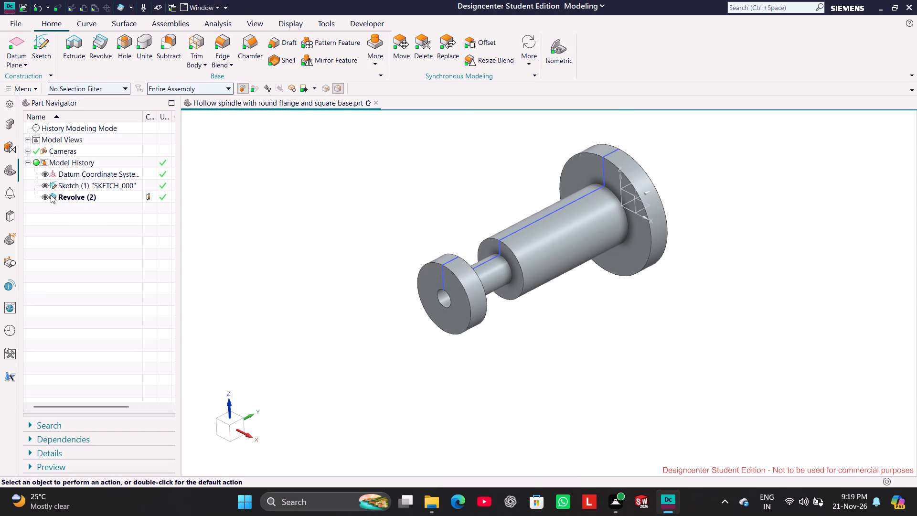
Hide the profile sketch and the datum coordinate system.
click(41, 185)
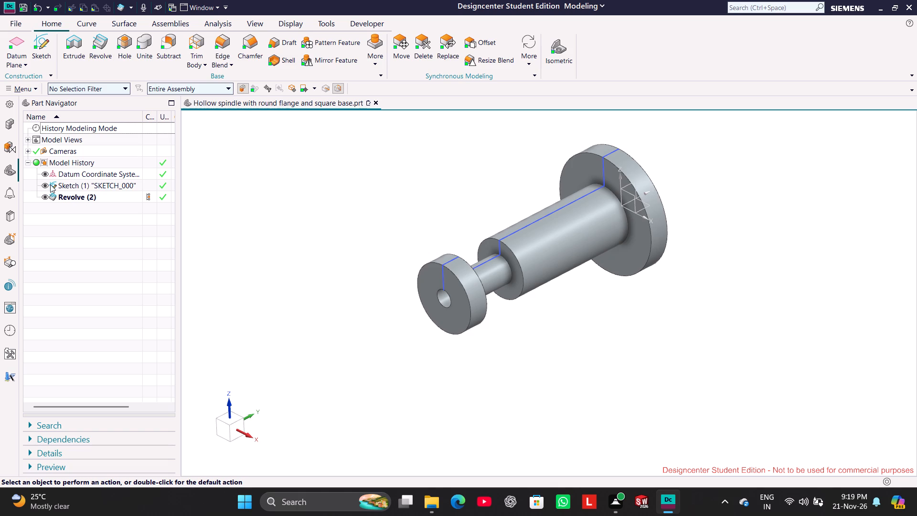
click(48, 183)
click(43, 176)
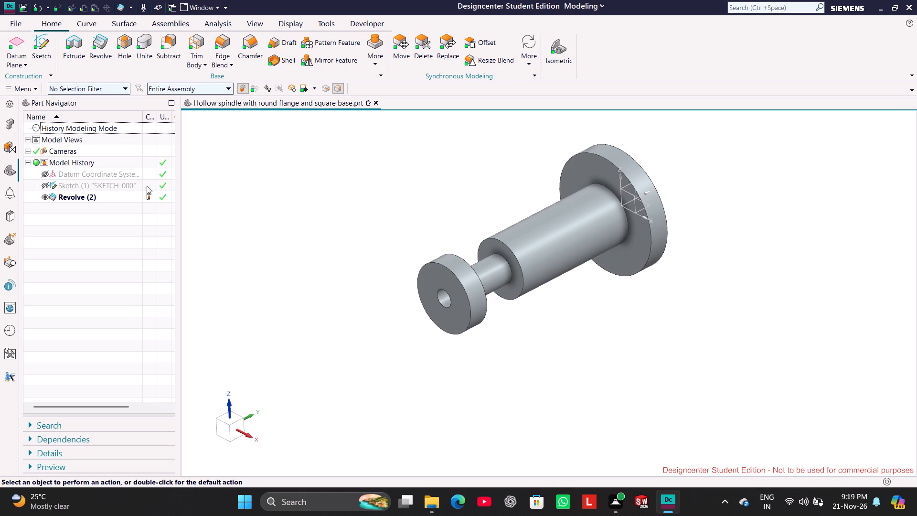
Create a sketch on the smaller flange's inner annular face, facing the spindle body.
click(561, 49)
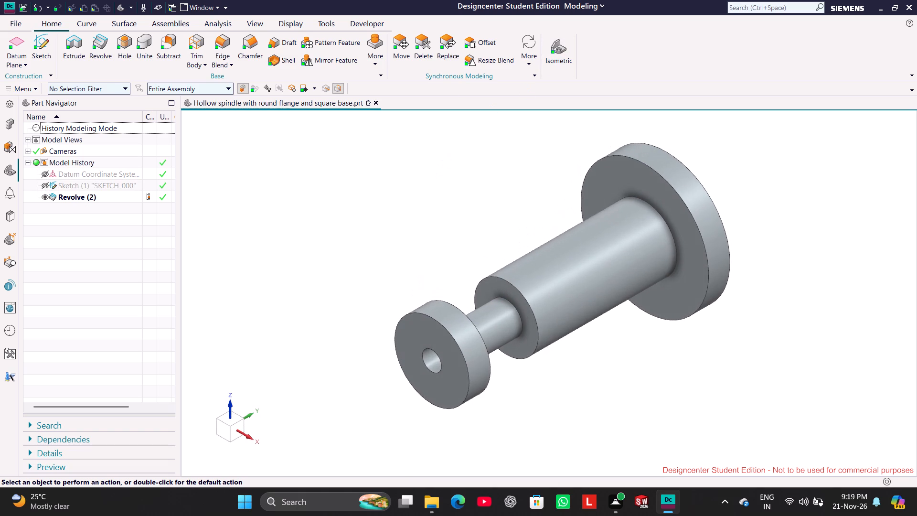
scroll(438, 181, down, 1)
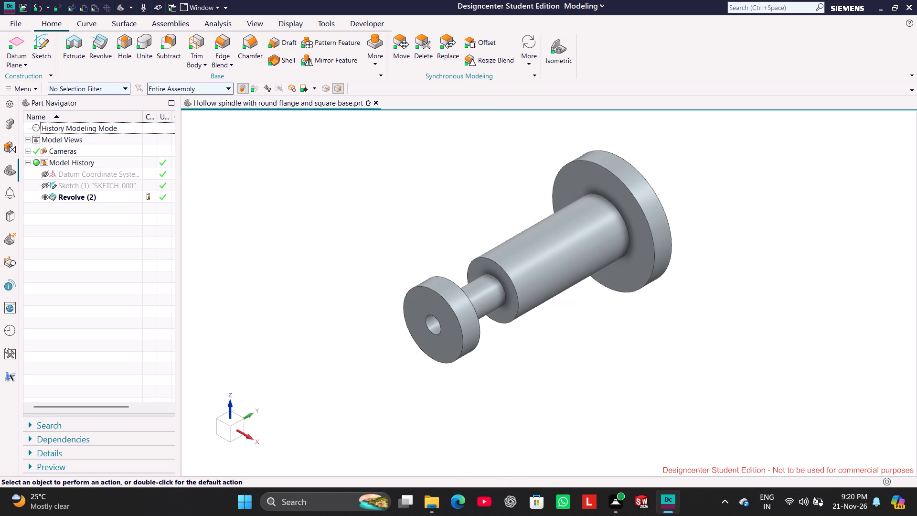
middle_drag(423, 230, 350, 249)
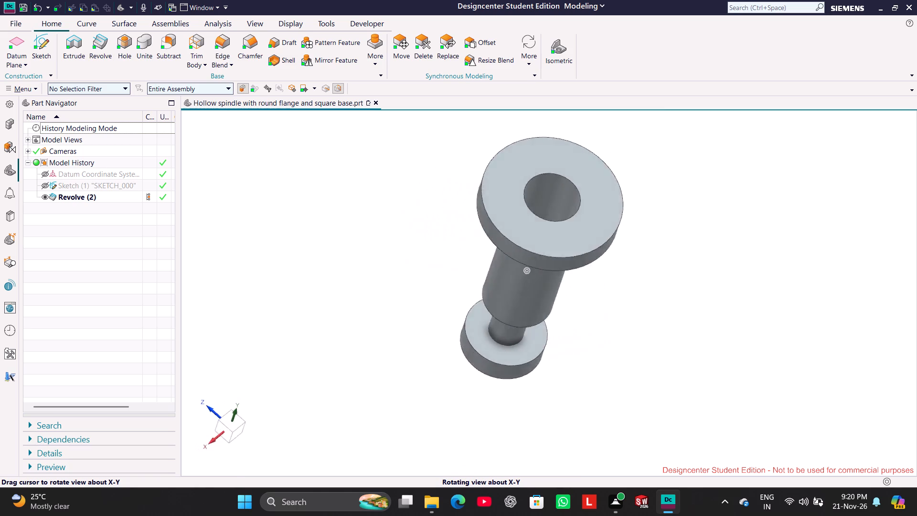
middle_drag(350, 249, 393, 233)
click(570, 55)
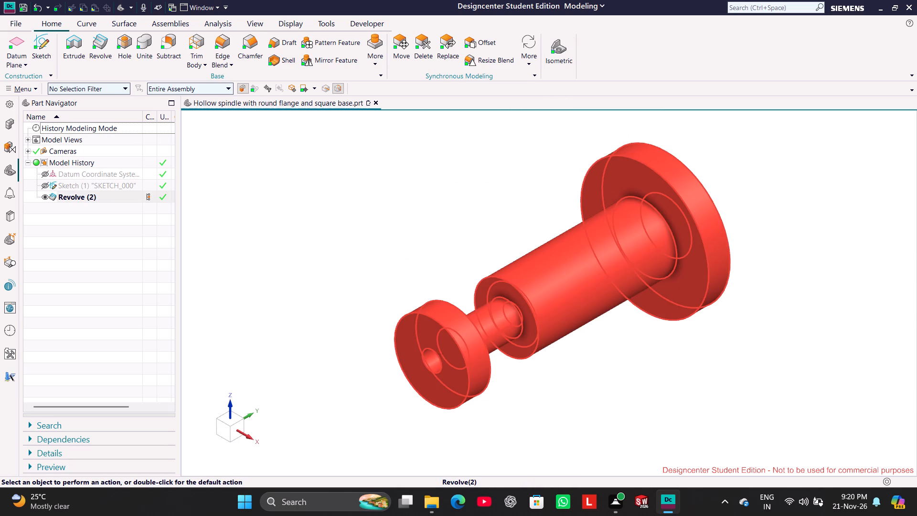
middle_drag(431, 226, 379, 238)
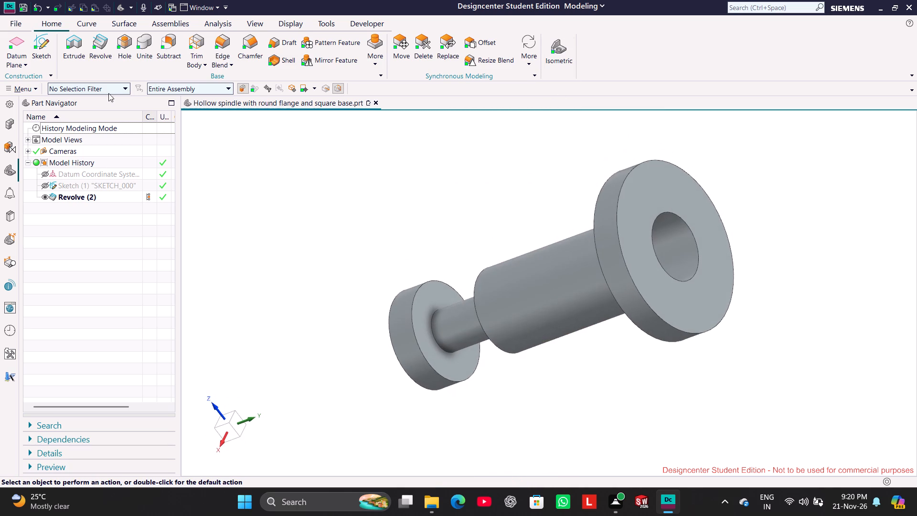
click(47, 51)
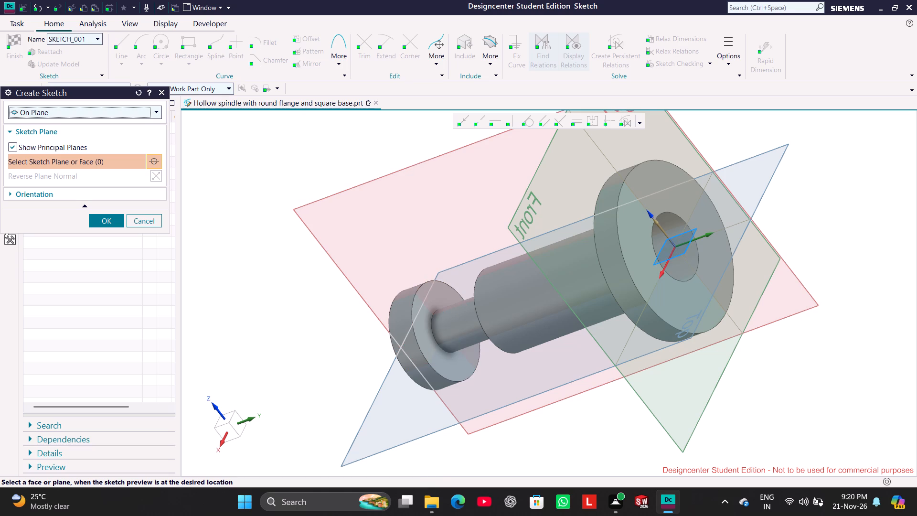
click(417, 318)
click(114, 223)
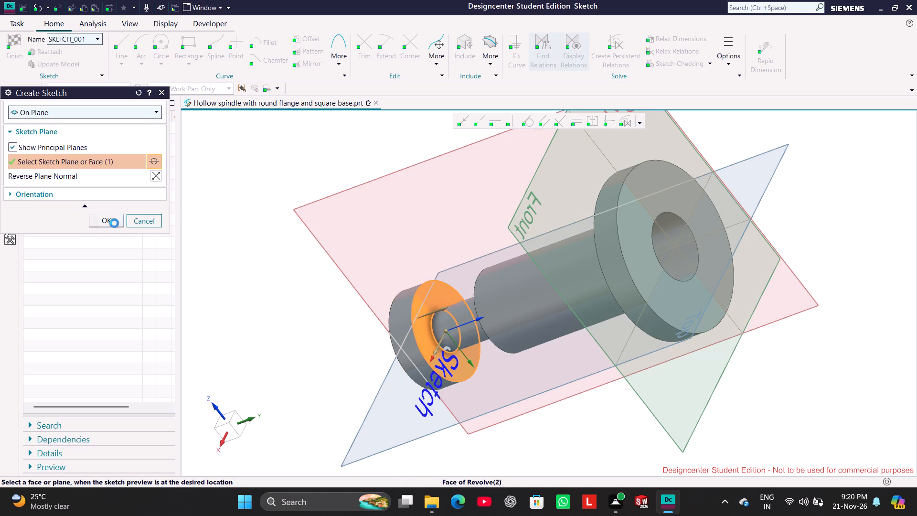
click(339, 251)
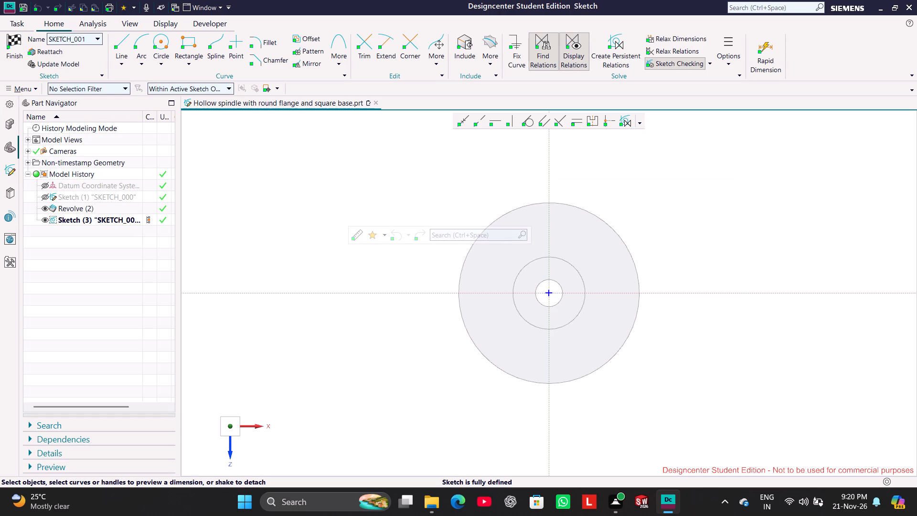
middle_drag(722, 211, 722, 231)
middle_drag(434, 297, 426, 361)
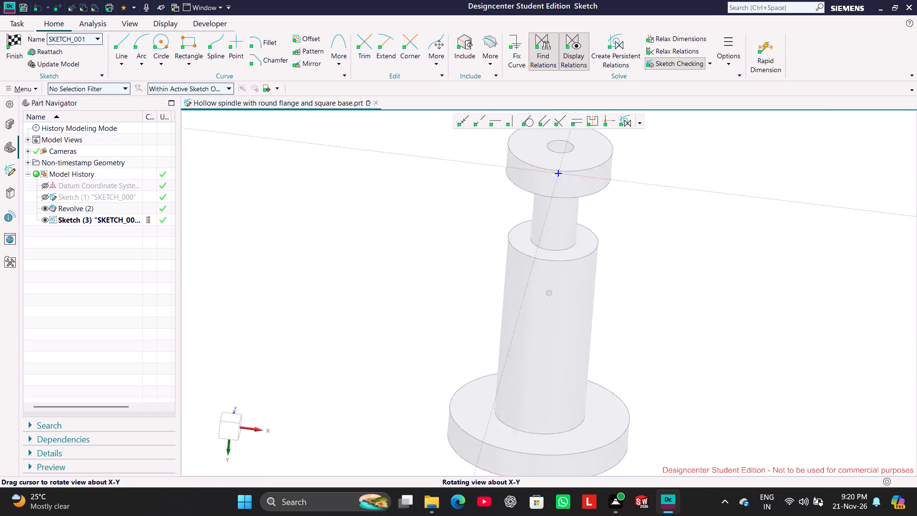
middle_drag(426, 361, 425, 404)
click(232, 425)
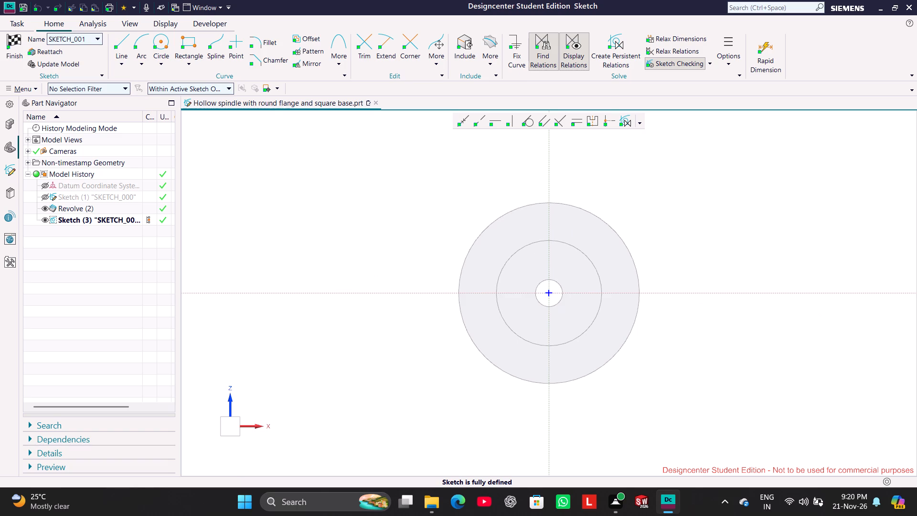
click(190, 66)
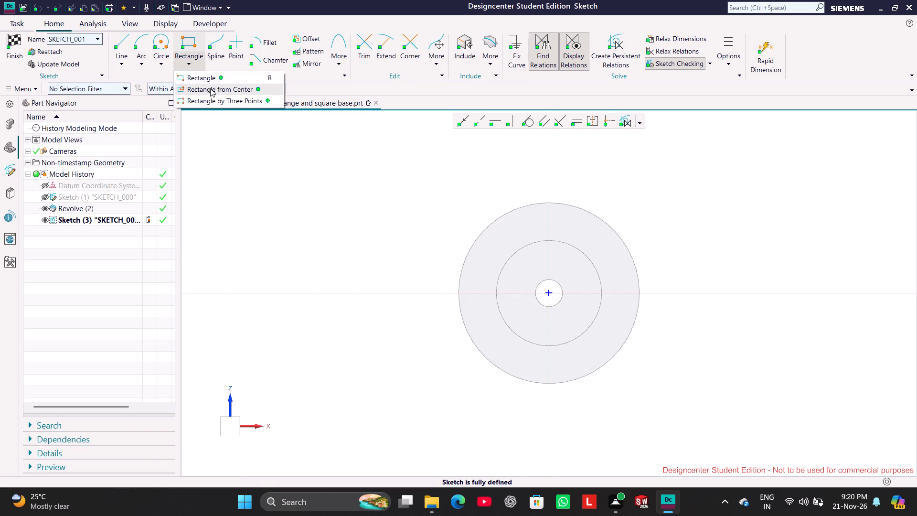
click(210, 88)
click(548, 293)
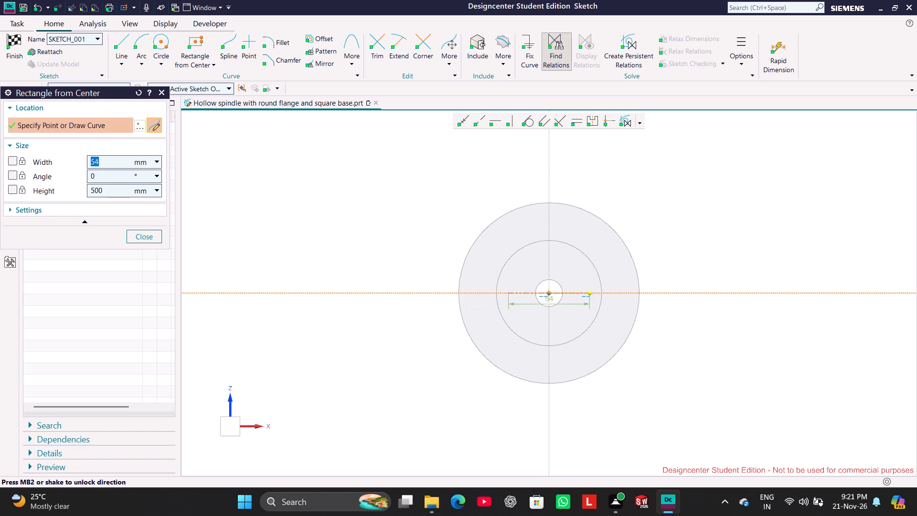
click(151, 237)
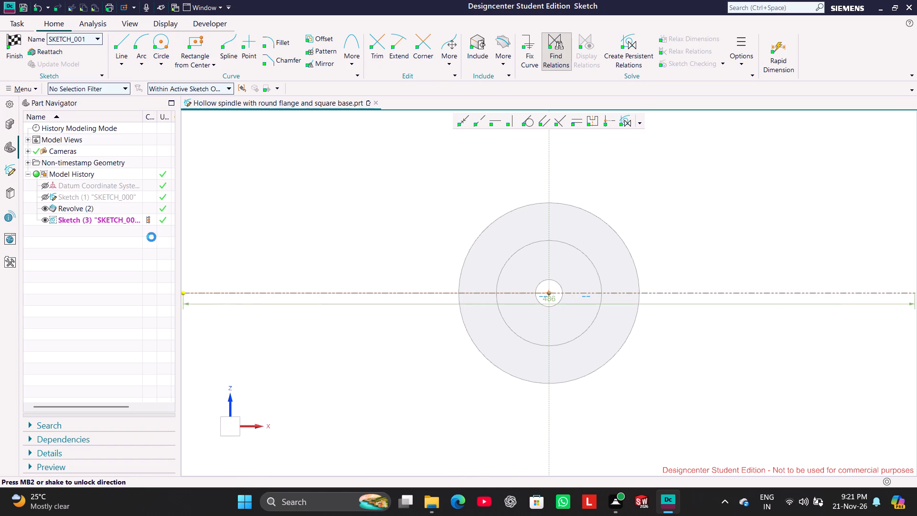
Include the larger flange's outer circular edge in the sketch as a reference circle.
click(474, 46)
click(534, 201)
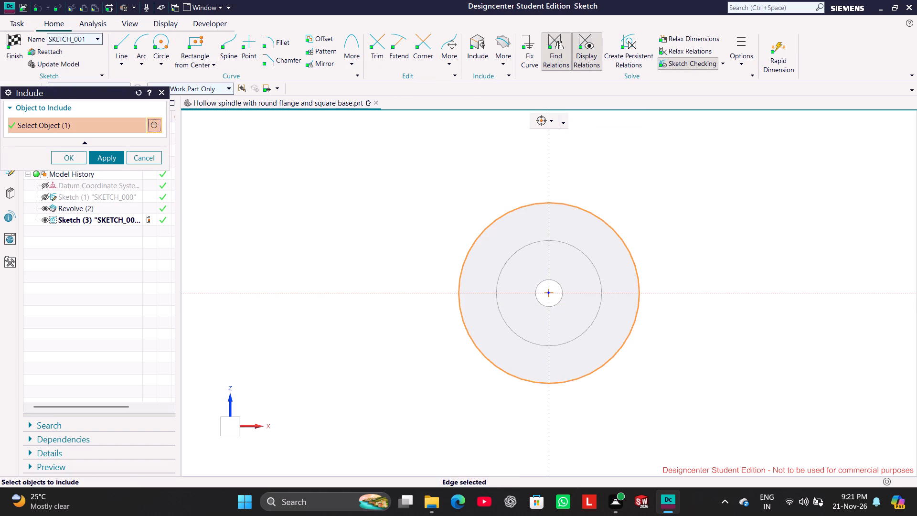
click(110, 160)
click(149, 158)
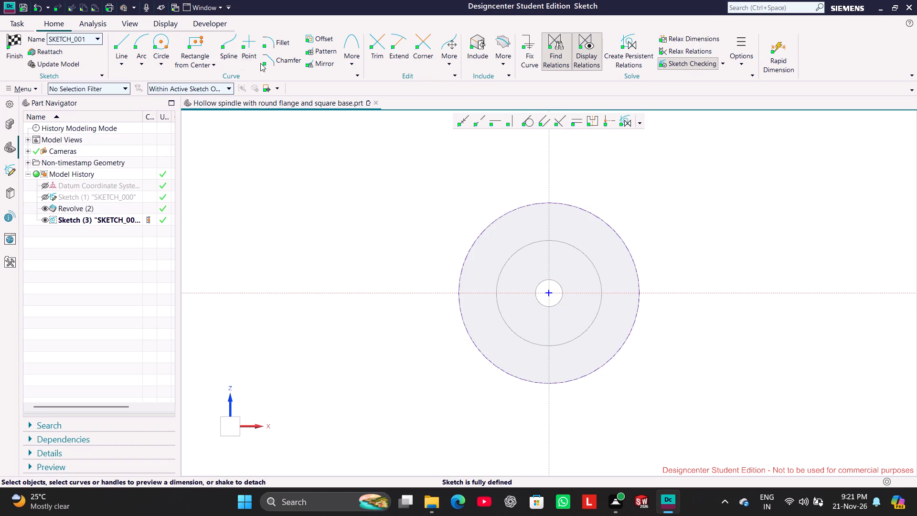
Draw a 120 × 120 mm rectangle from center at the sketch origin, enclosing the included reference circle.
click(197, 42)
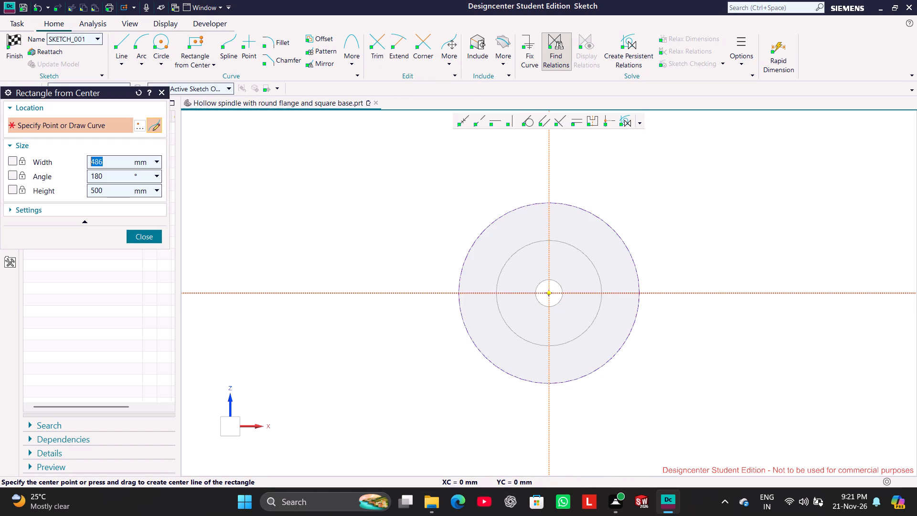
click(553, 291)
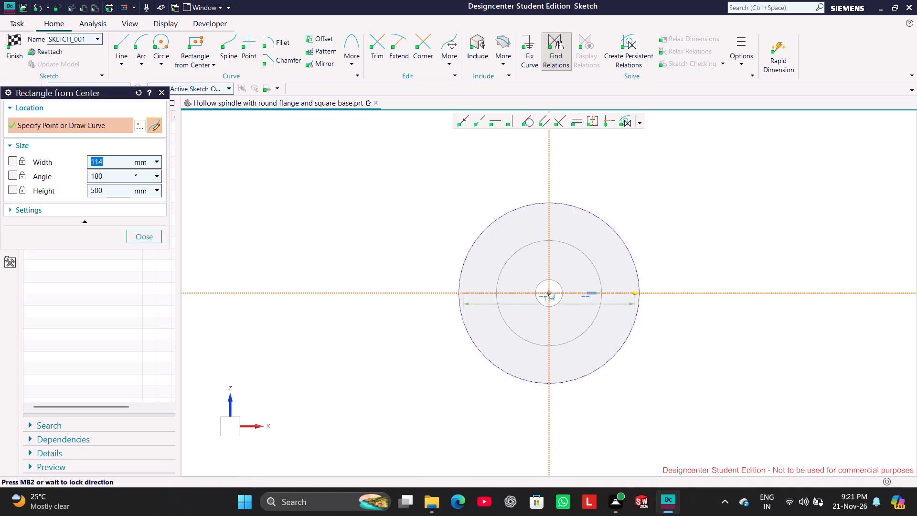
click(640, 294)
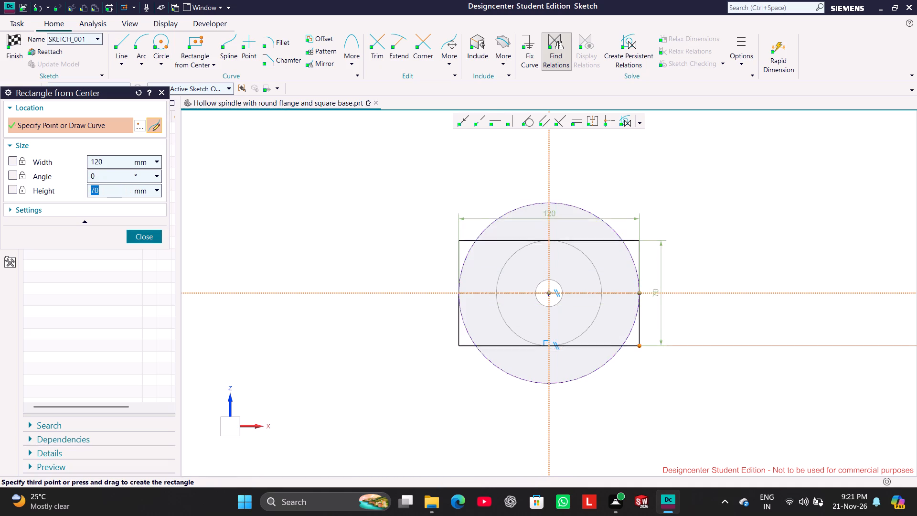
click(644, 381)
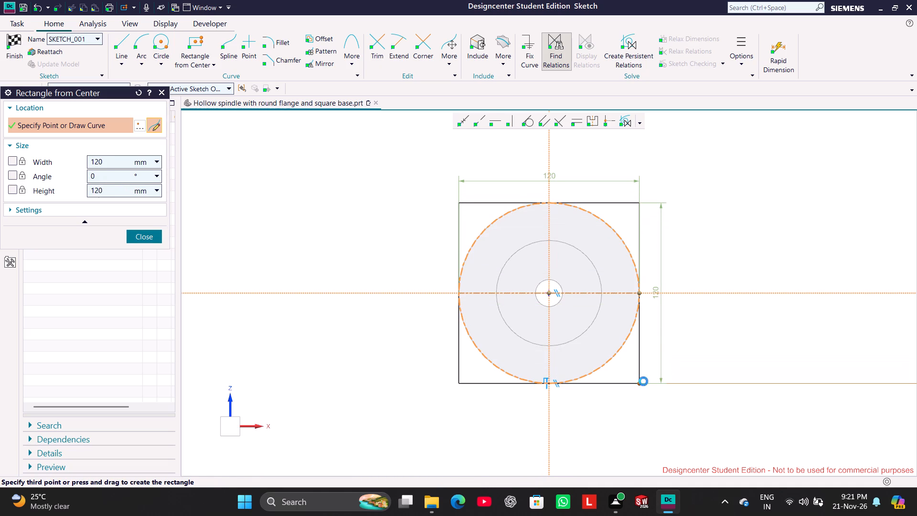
click(142, 238)
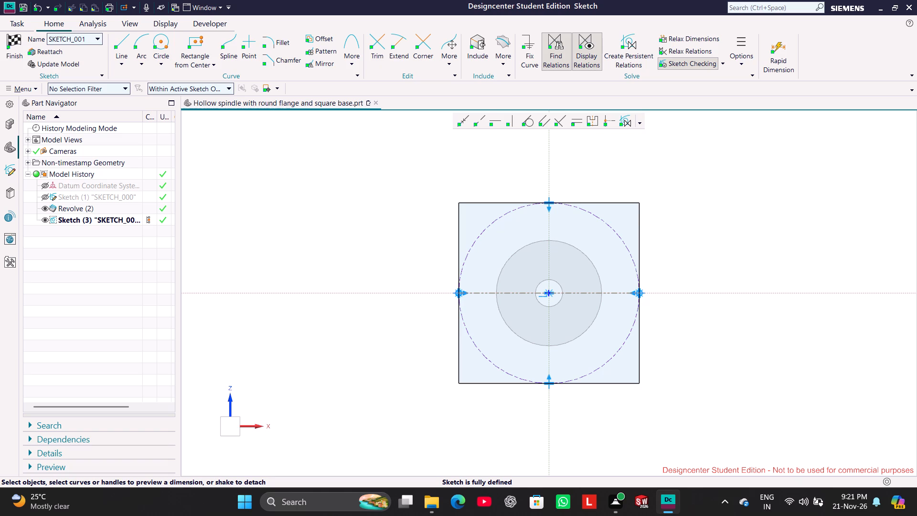
Fillet all four corners of the square with a 10 mm radius.
click(273, 42)
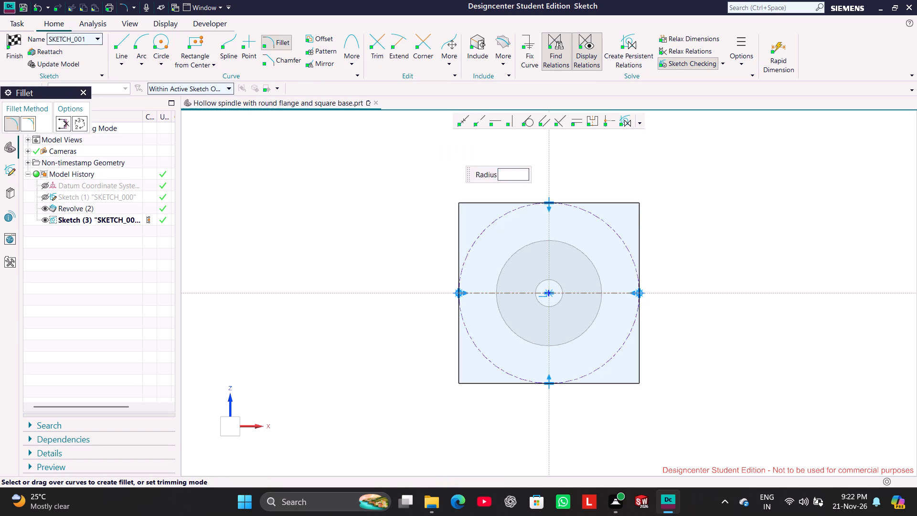
click(474, 197)
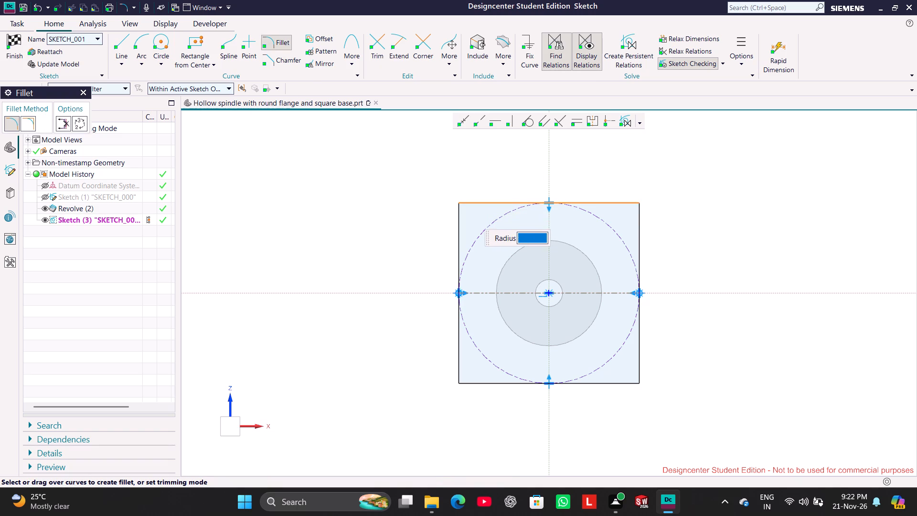
click(462, 218)
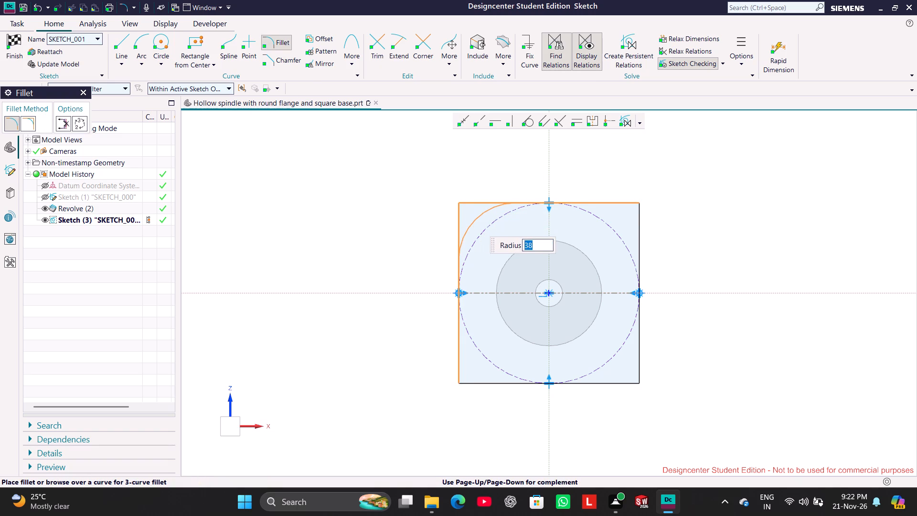
text(10)
key(Return)
click(640, 243)
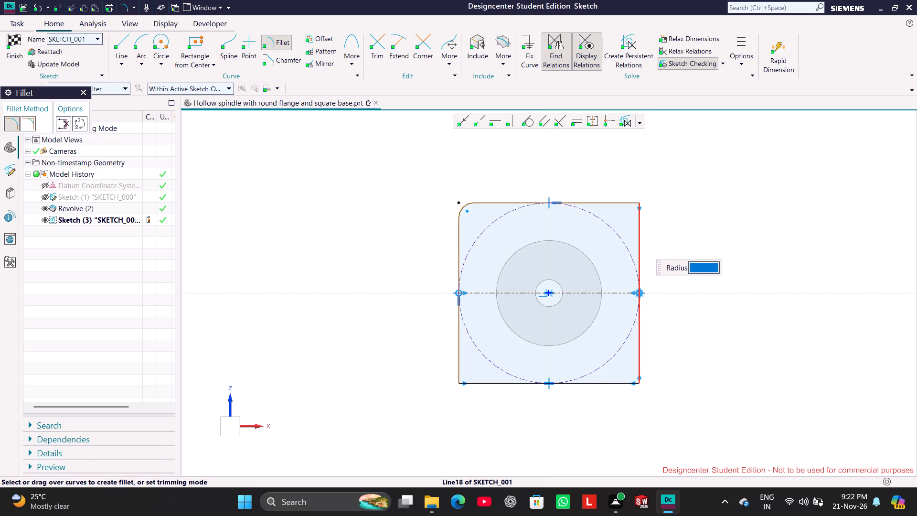
click(627, 206)
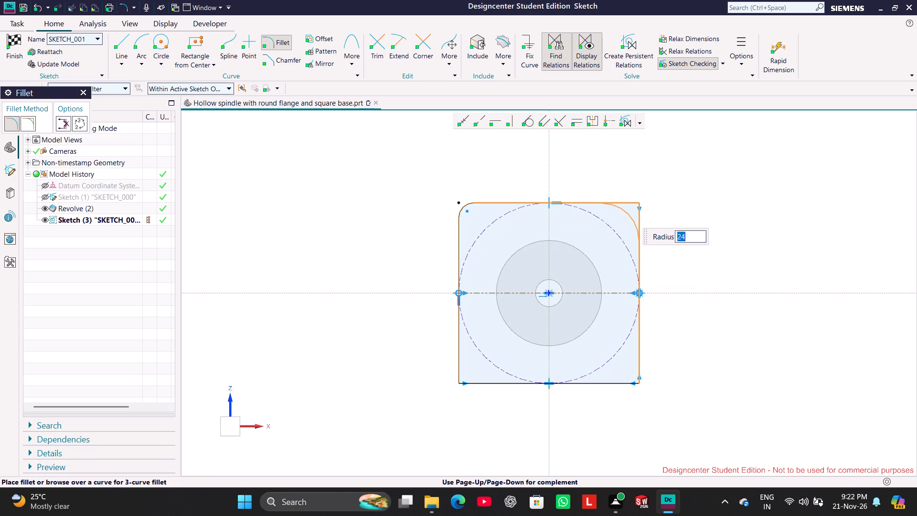
text(10)
key(Return)
click(644, 359)
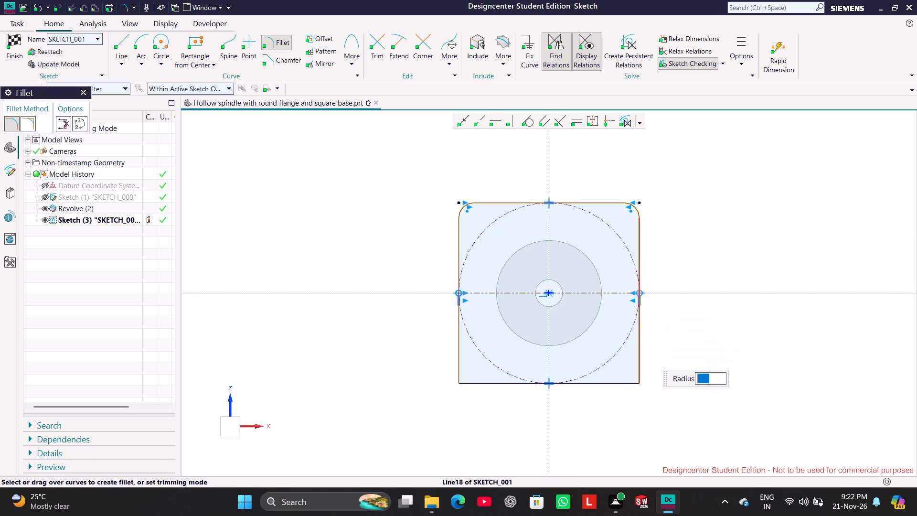
click(629, 384)
text(10)
key(Return)
click(516, 385)
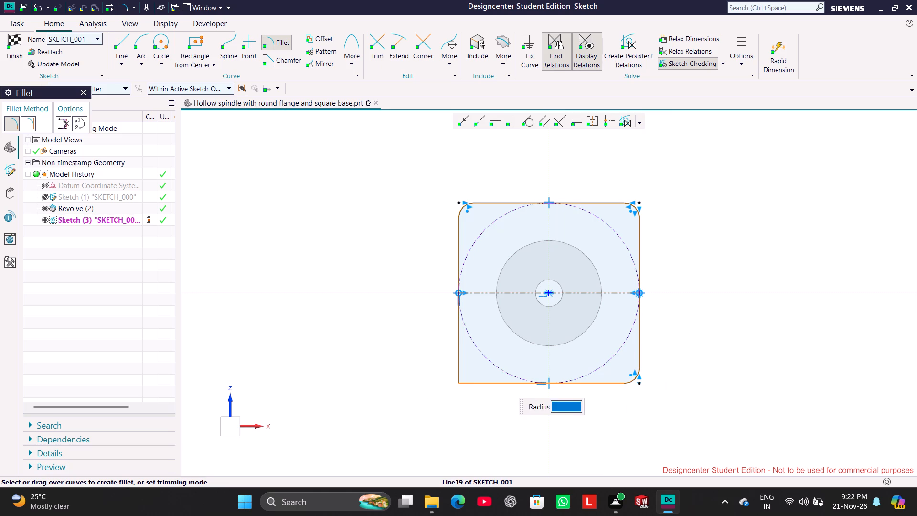
click(457, 361)
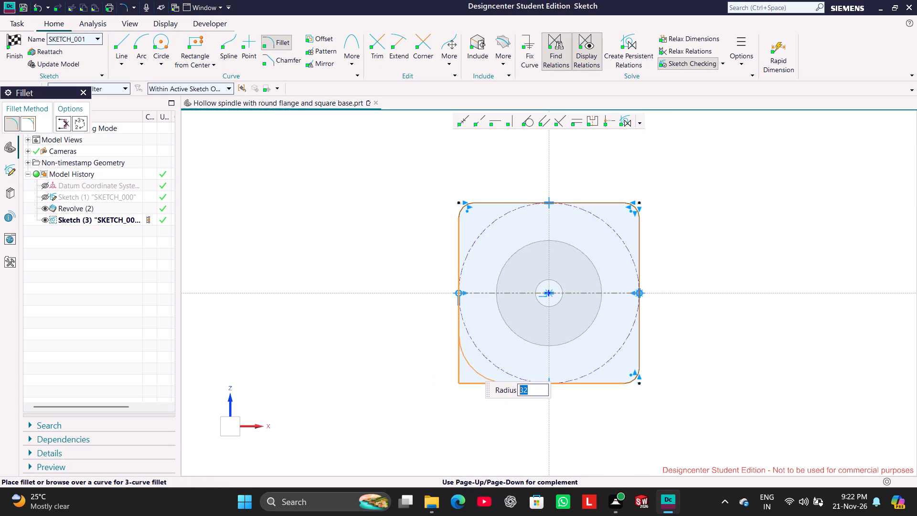
text(10)
key(Return)
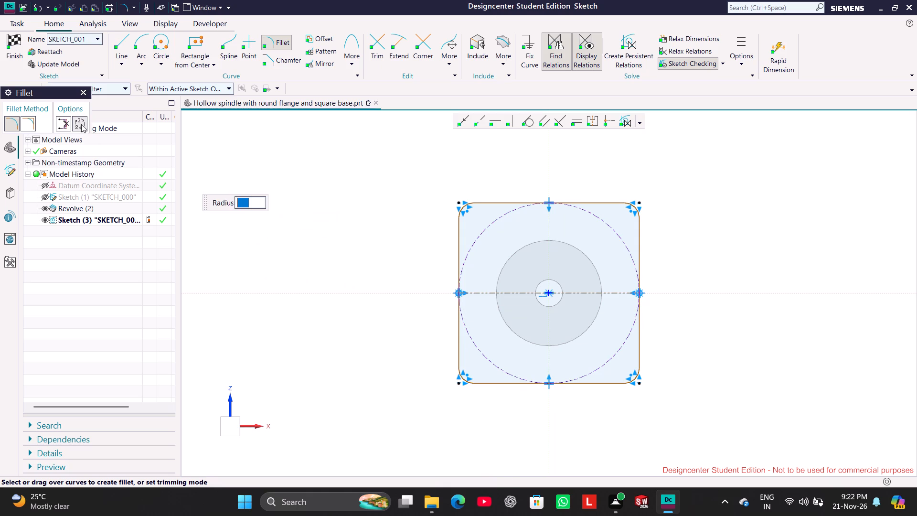
click(84, 93)
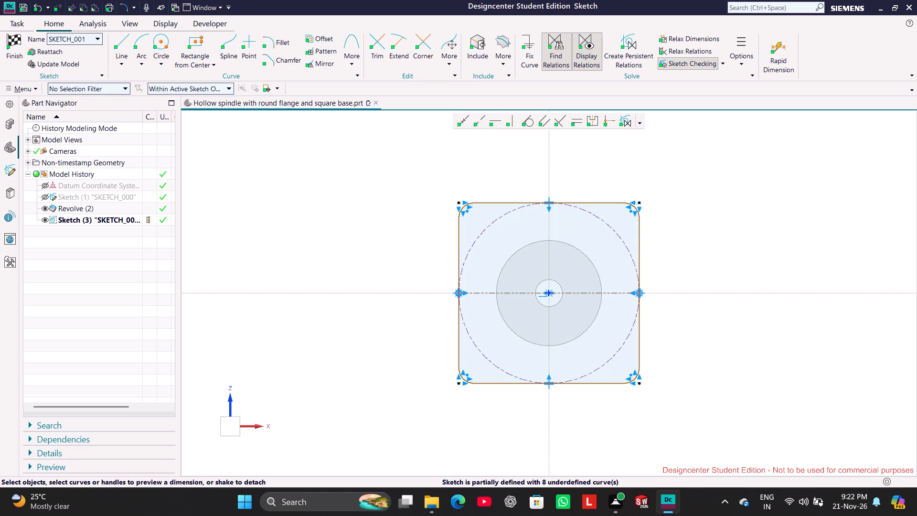
Turn off the permanent display of sketch relations, leaving sketch checking active.
click(678, 64)
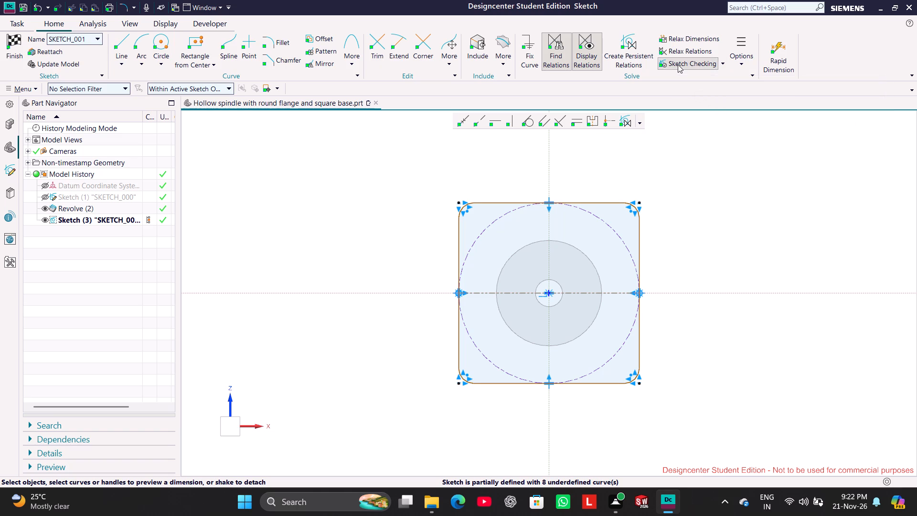
click(678, 64)
click(589, 52)
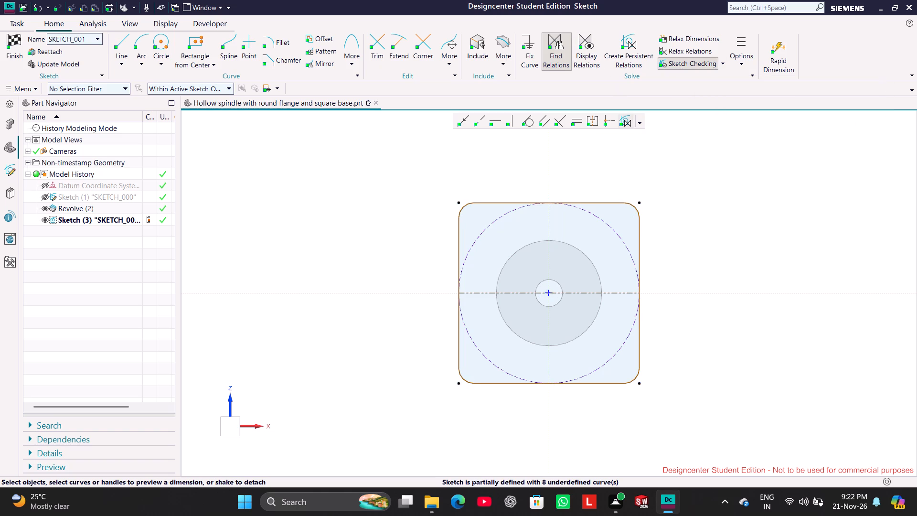
Dimension the radius of the square's upper-right corner fillet.
click(633, 206)
click(653, 187)
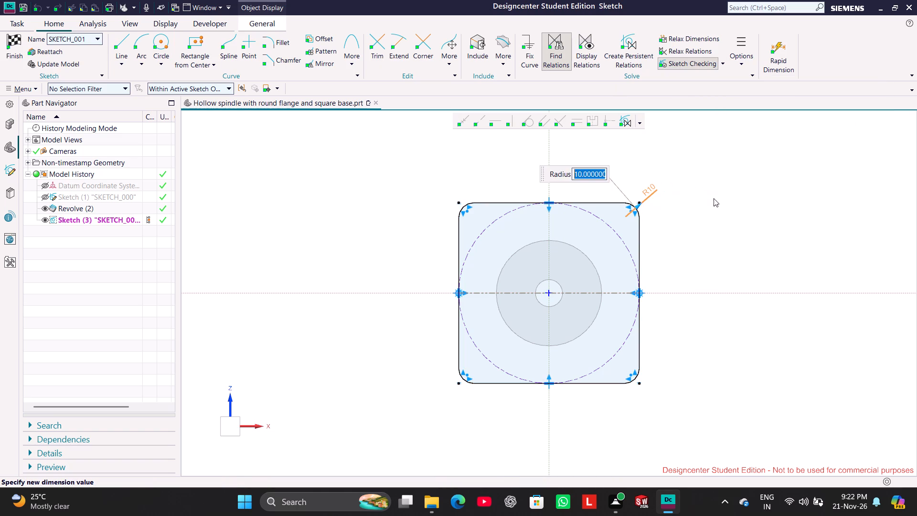
click(714, 198)
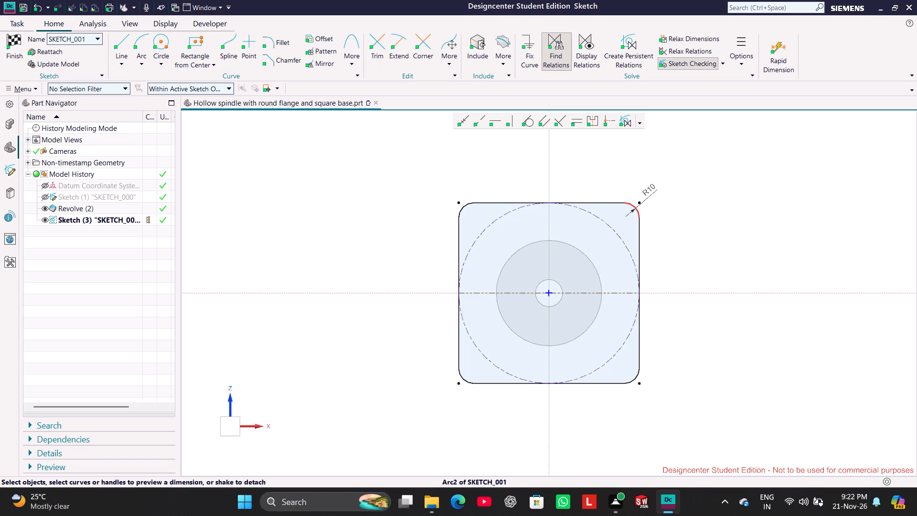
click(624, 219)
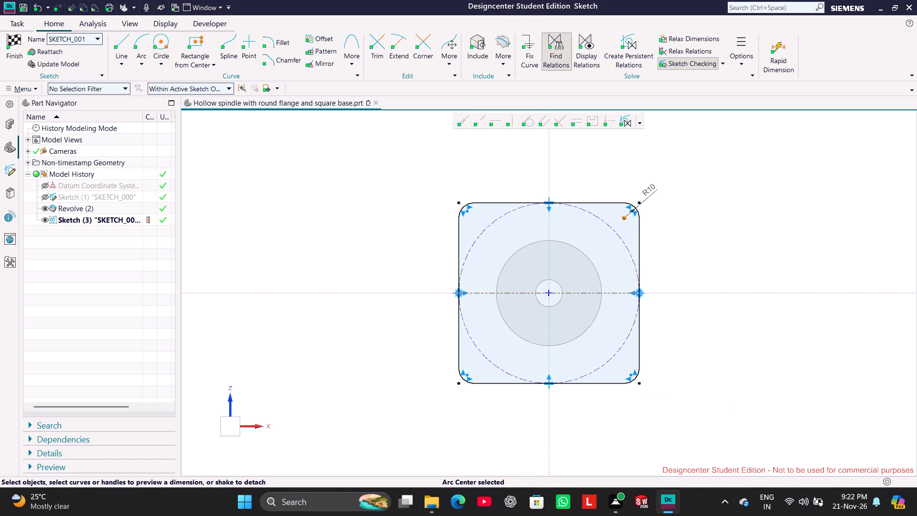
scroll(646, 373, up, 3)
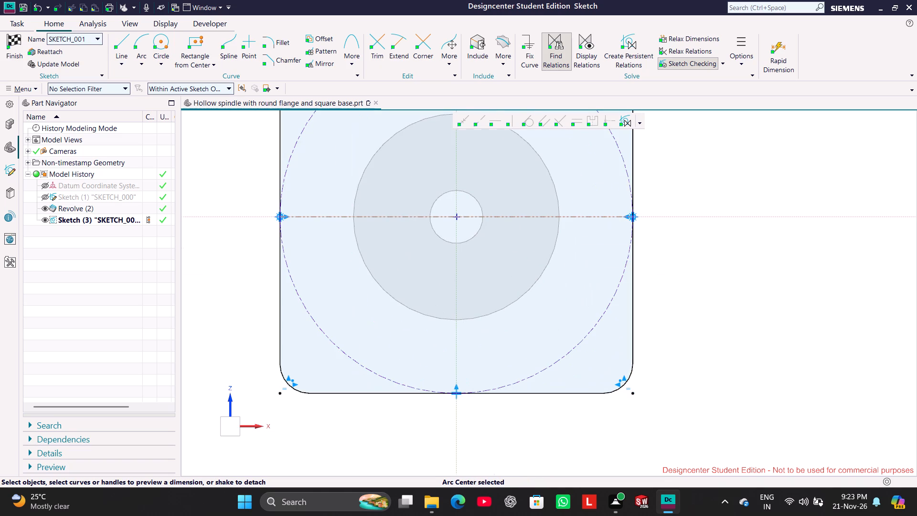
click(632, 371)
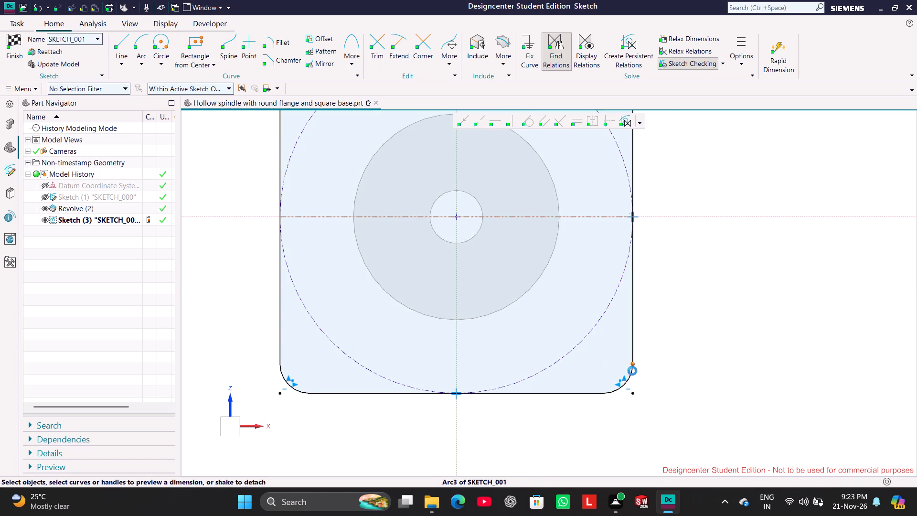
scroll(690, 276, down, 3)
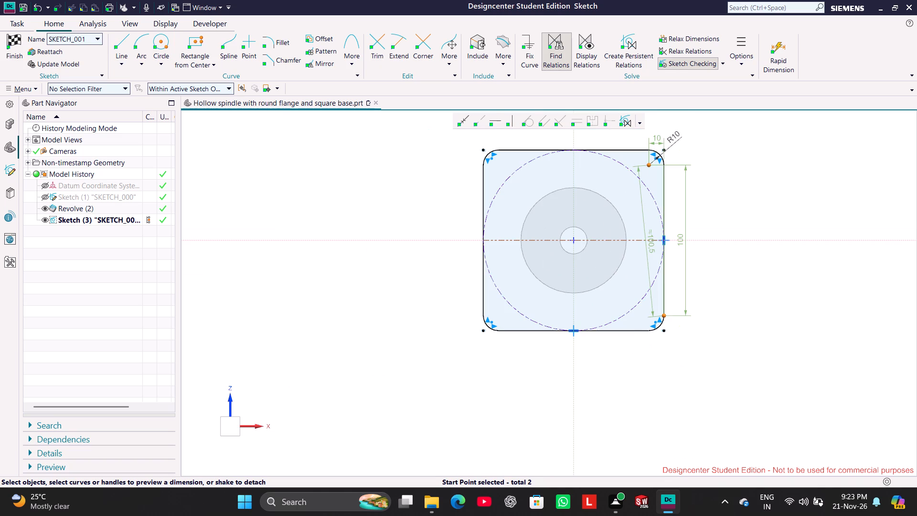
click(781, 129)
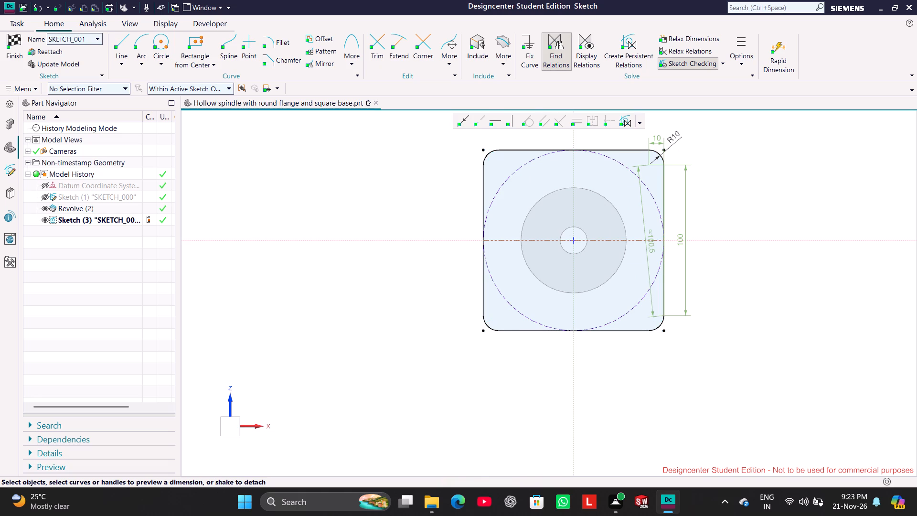
Dimension the vertical distance between the centers of the square's two right-hand corner fillets, placing the dimension outside the outline.
click(647, 167)
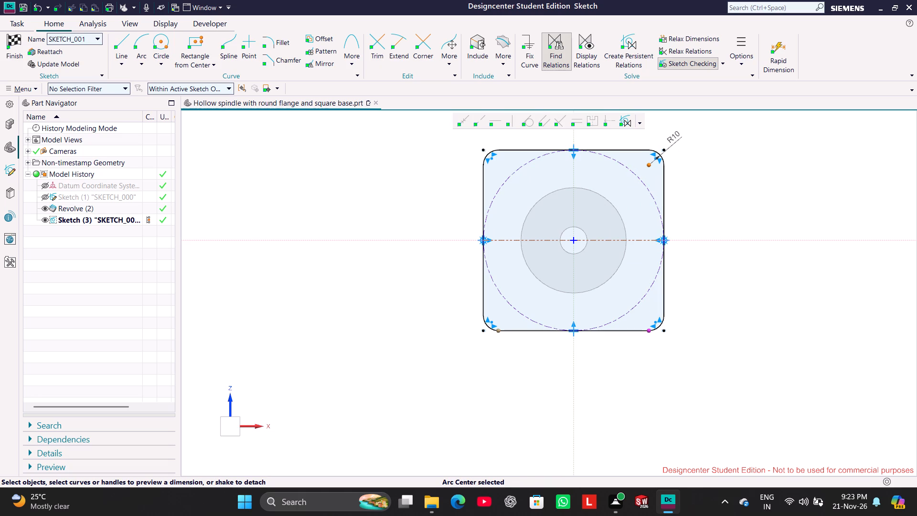
click(648, 316)
drag(669, 258, 688, 255)
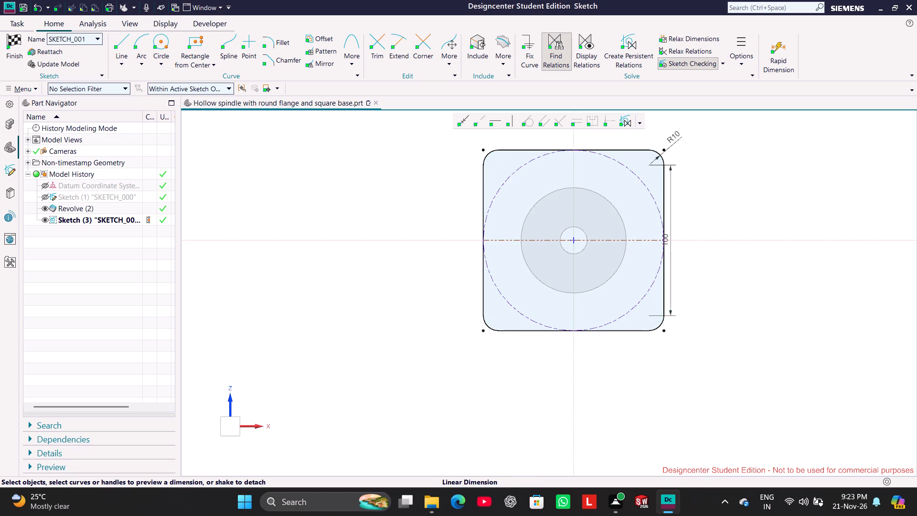
drag(688, 255, 704, 255)
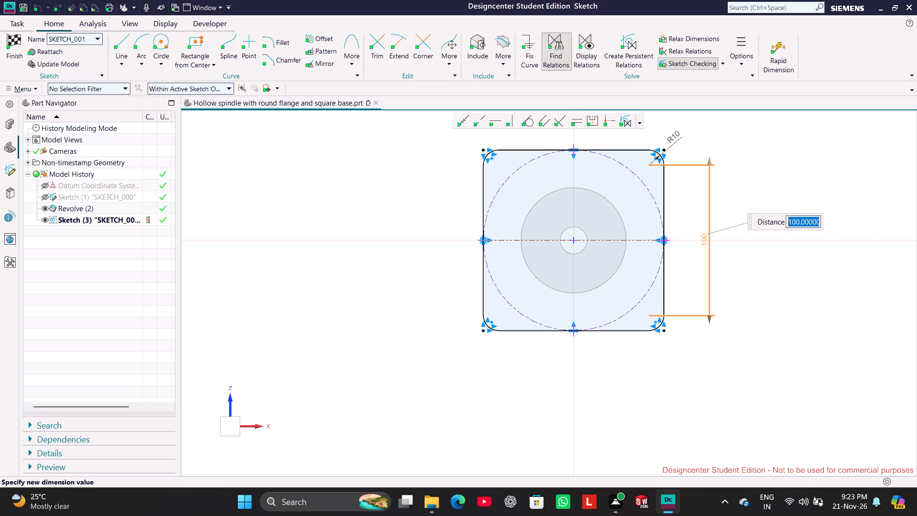
Examine the square sketch against the spindle from several angles, return to the view normal to the sketch, and close the distance dimension.
scroll(807, 184, down, 3)
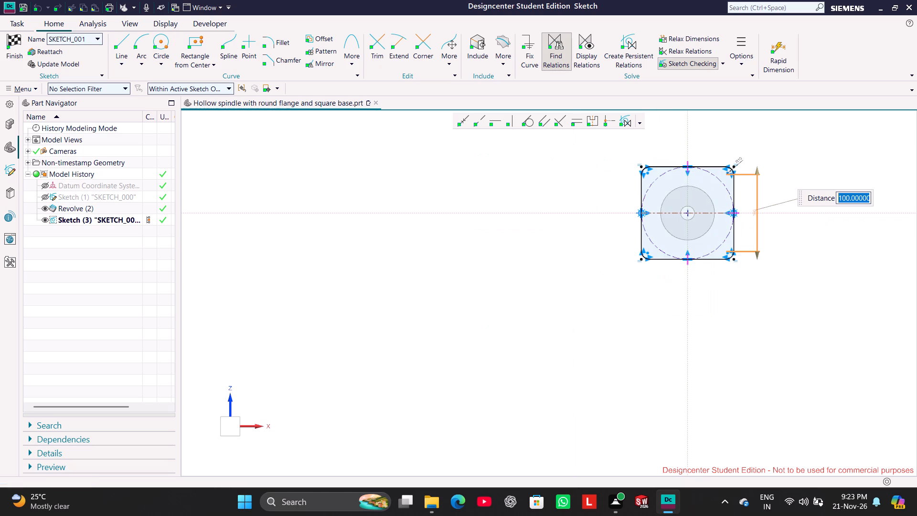
middle_drag(828, 153, 793, 180)
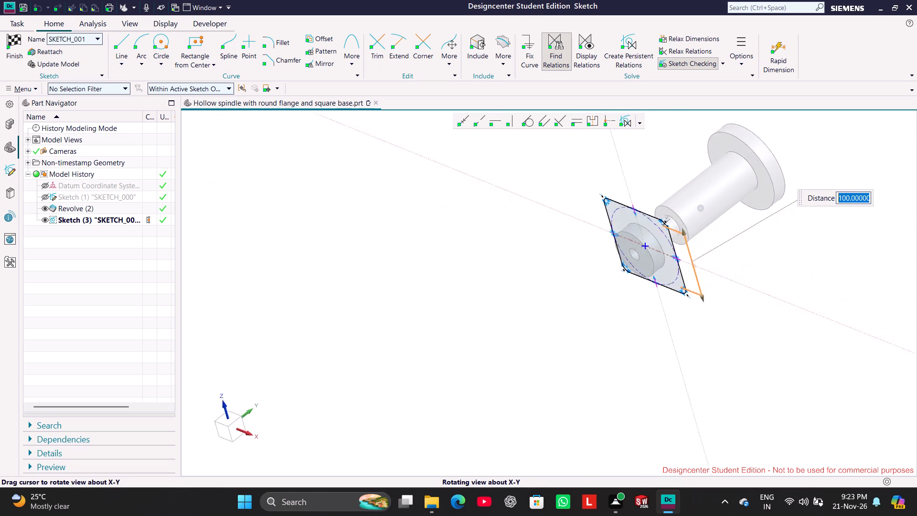
middle_drag(793, 180, 772, 183)
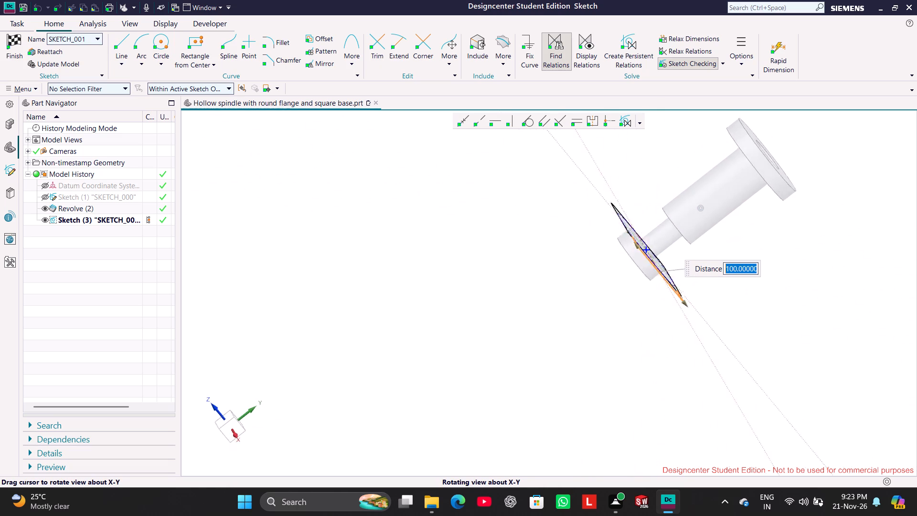
middle_drag(772, 183, 815, 144)
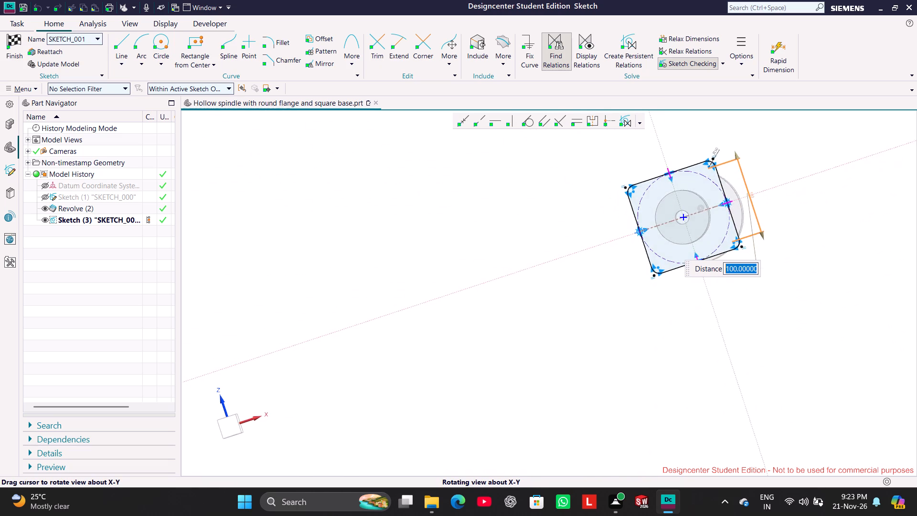
middle_drag(815, 144, 817, 147)
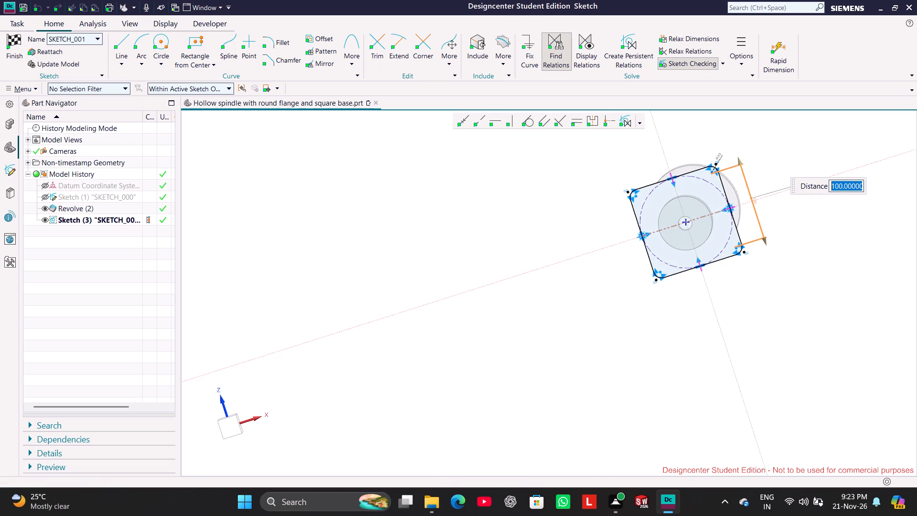
click(230, 426)
scroll(774, 124, up, 3)
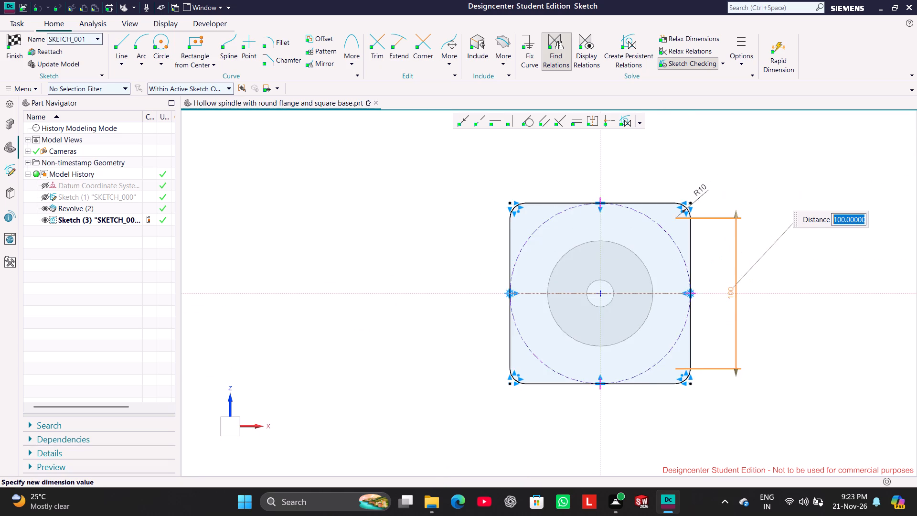
scroll(785, 140, up, 1)
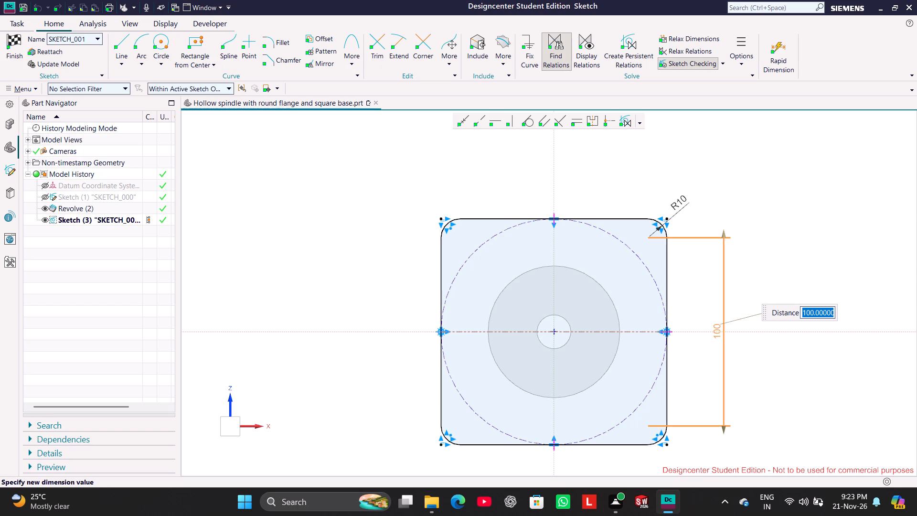
right_click(725, 327)
click(763, 265)
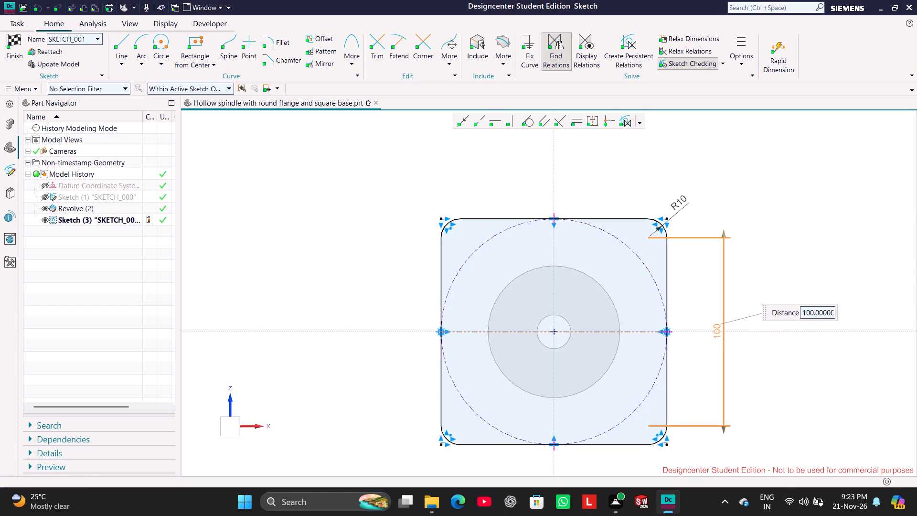
double_click(718, 327)
click(780, 285)
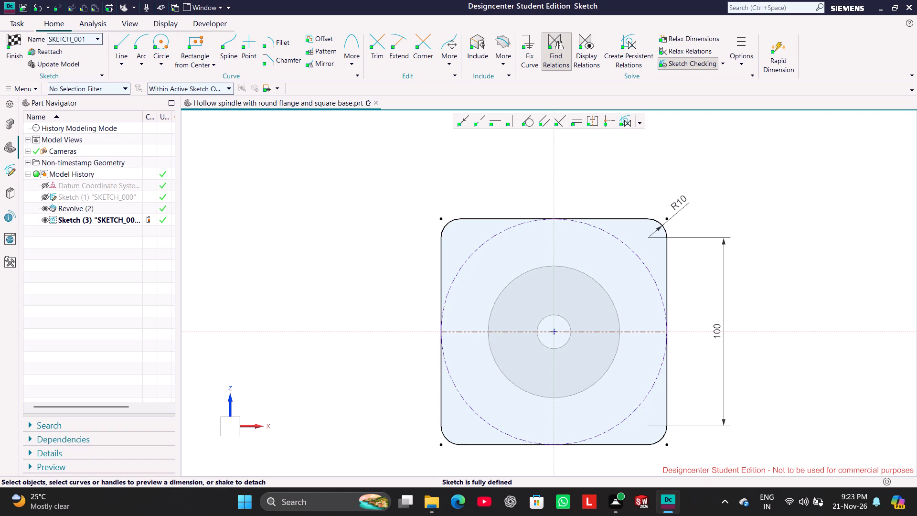
Delete the included reference circle from the sketch.
right_click(467, 260)
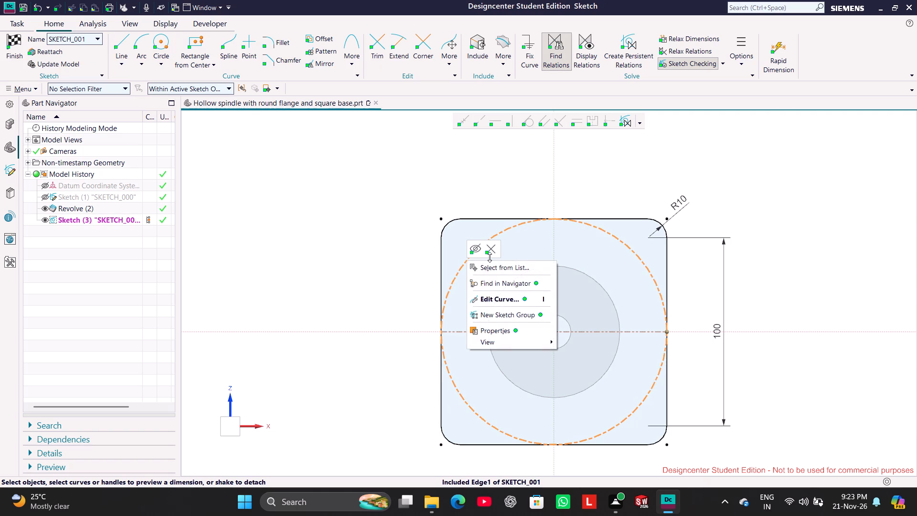
click(490, 251)
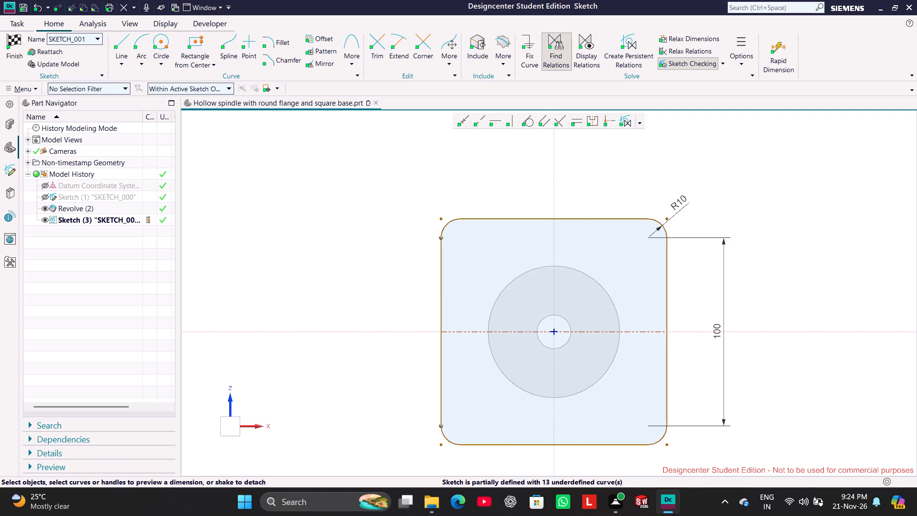
Include the circular outer edge of the spindle's small end in the sketch as a reference curve.
click(478, 47)
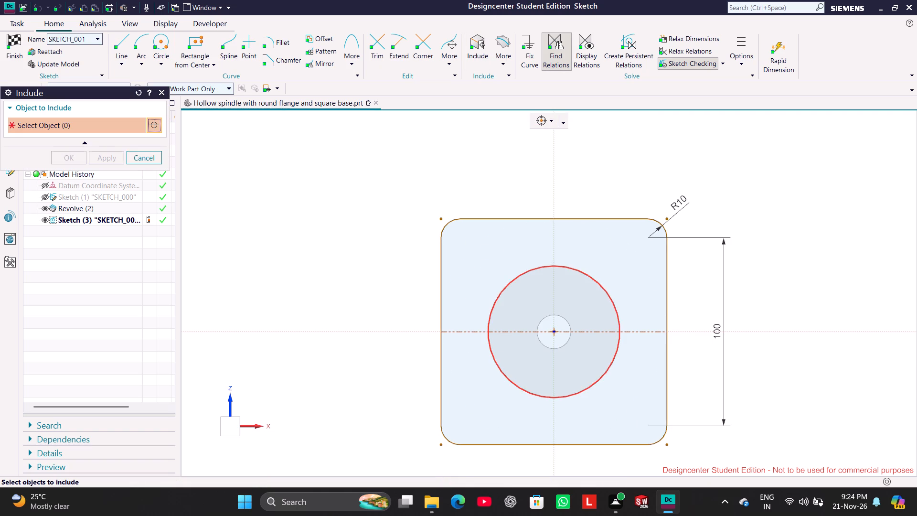
click(533, 267)
click(116, 159)
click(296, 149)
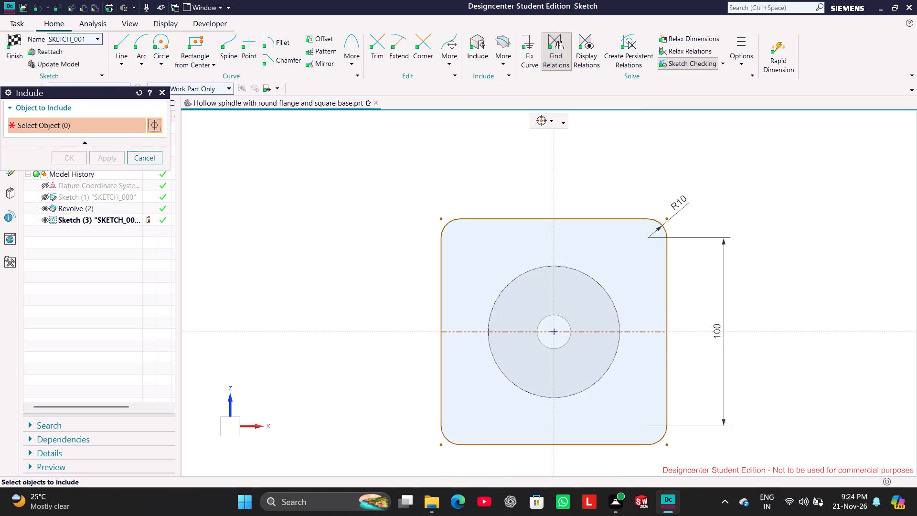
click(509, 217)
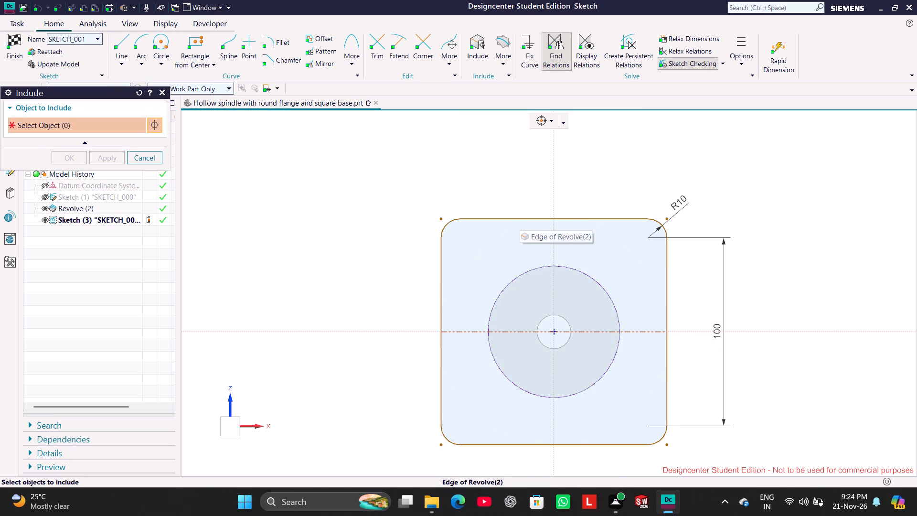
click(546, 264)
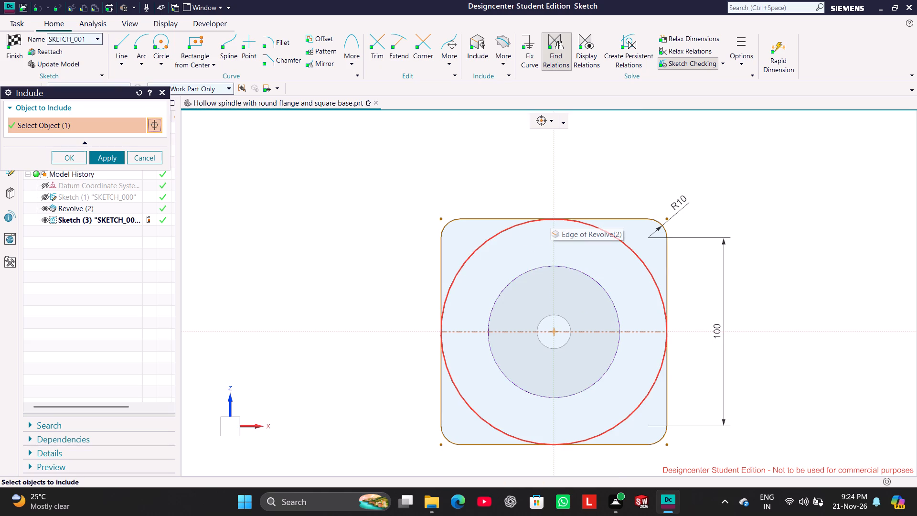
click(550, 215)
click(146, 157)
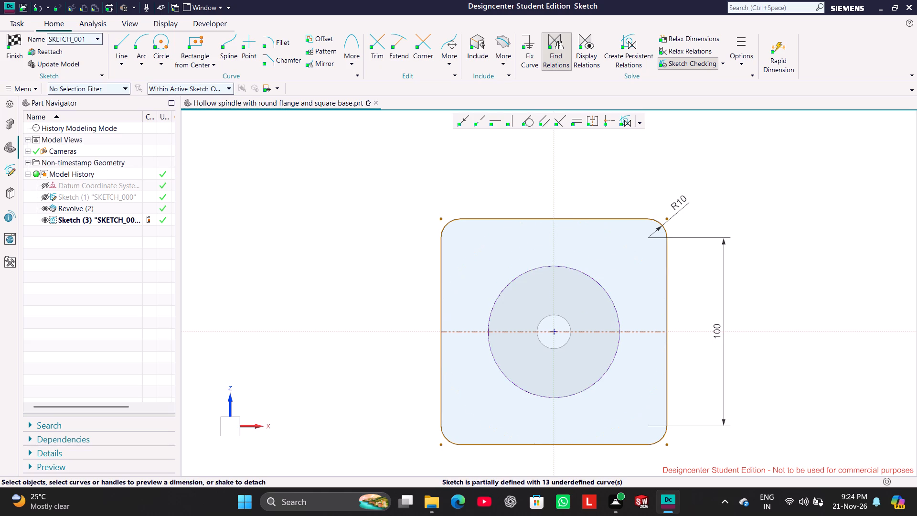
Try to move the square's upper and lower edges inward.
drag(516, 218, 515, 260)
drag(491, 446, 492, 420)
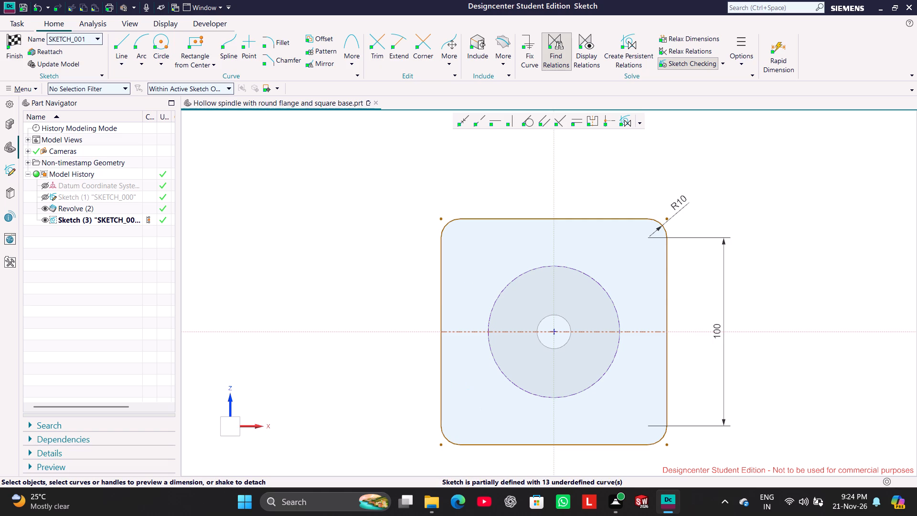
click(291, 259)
Turn on Relax Dimensions and pull the square's upper edge inward until the corner-fillet center distance is about 58 mm.
click(694, 40)
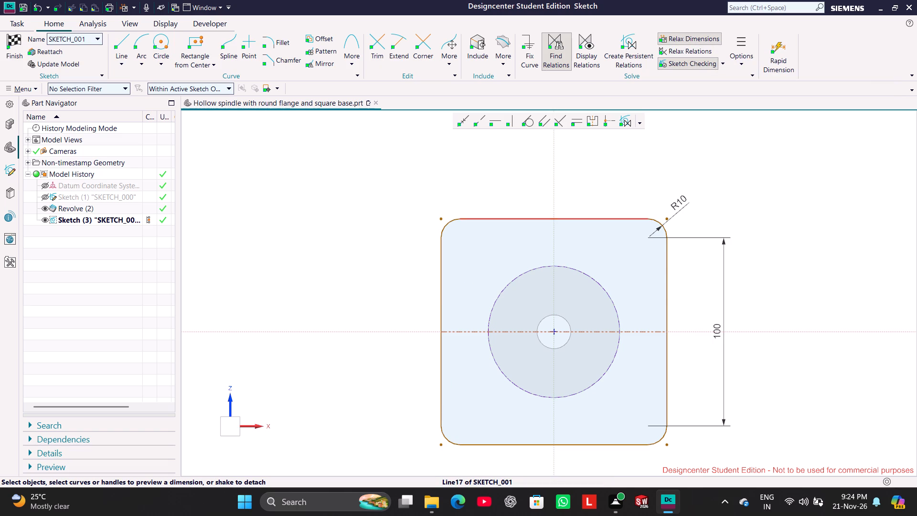
drag(610, 218, 615, 261)
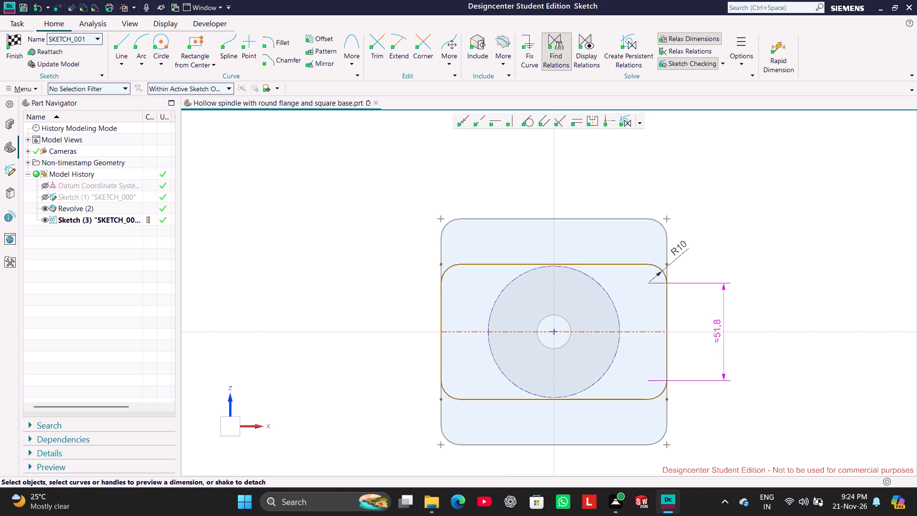
drag(615, 261, 615, 257)
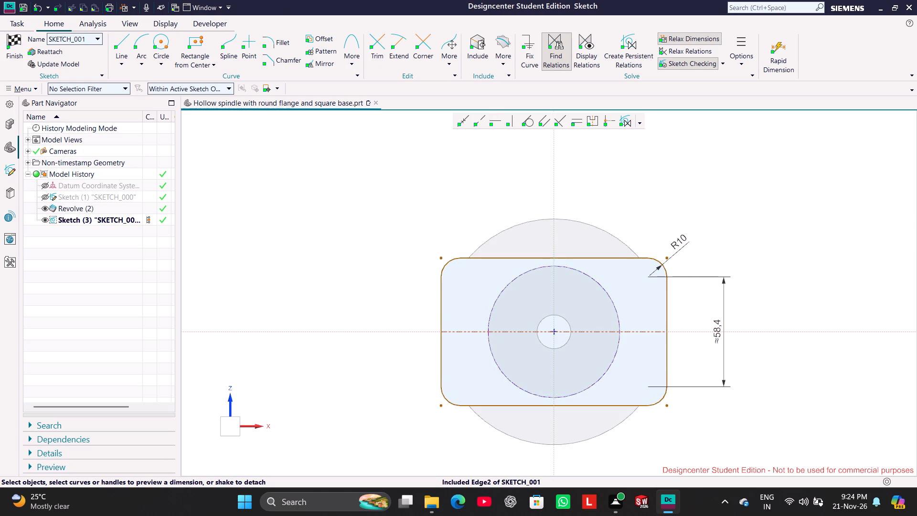
Make the outline's upper and right edges tangent to the included circle, and turn Relax Dimensions off.
click(560, 265)
click(567, 258)
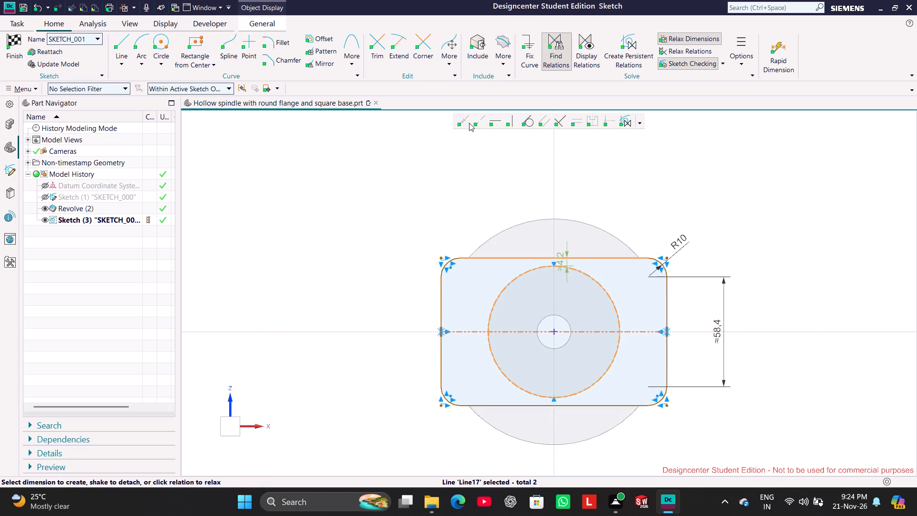
click(530, 121)
click(665, 313)
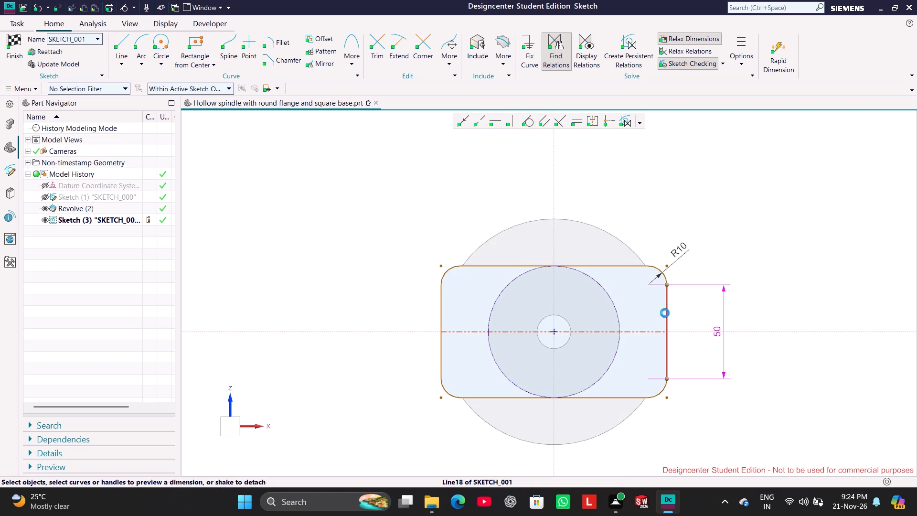
click(615, 311)
click(528, 121)
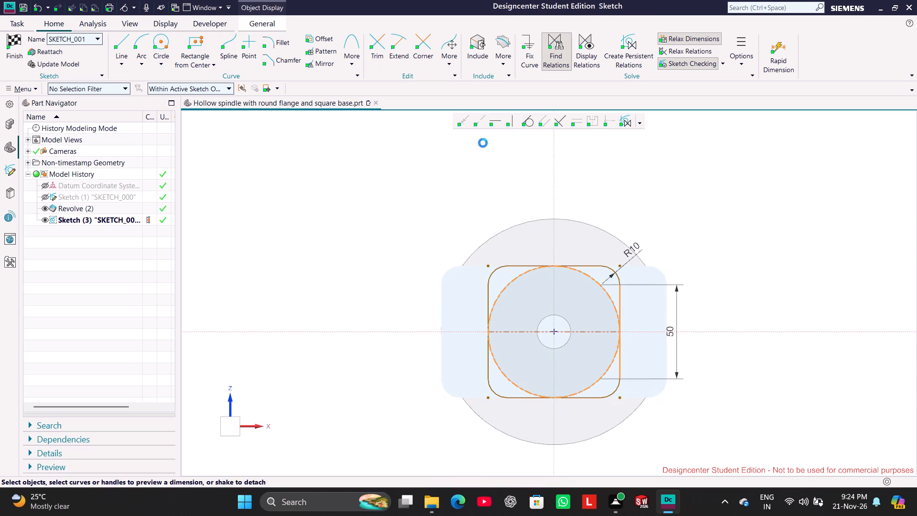
click(341, 176)
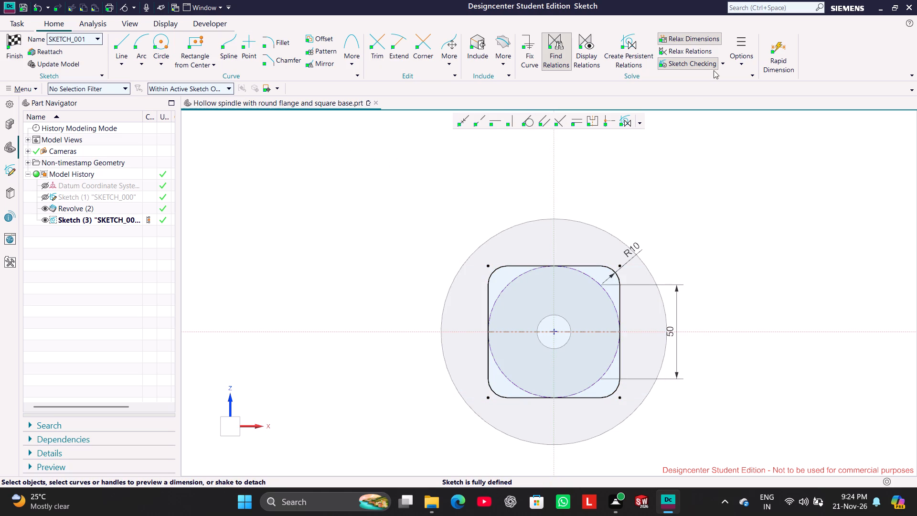
click(697, 41)
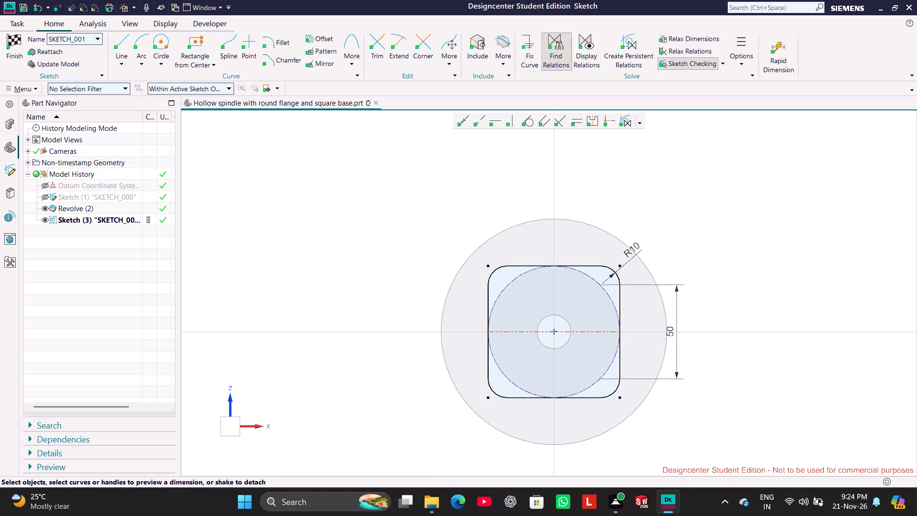
Draw a 10 mm diameter circle centered on the square's lower-right corner fillet center.
middle_drag(741, 151, 723, 157)
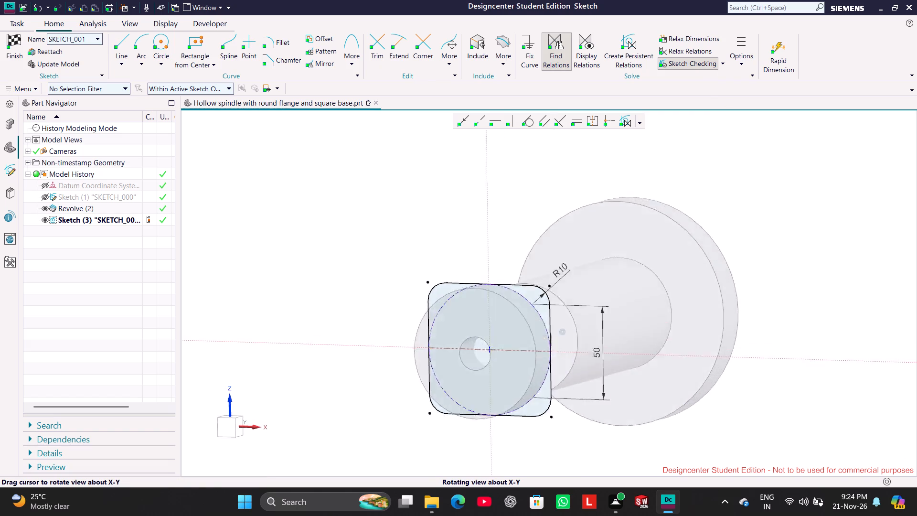
middle_drag(723, 157, 674, 169)
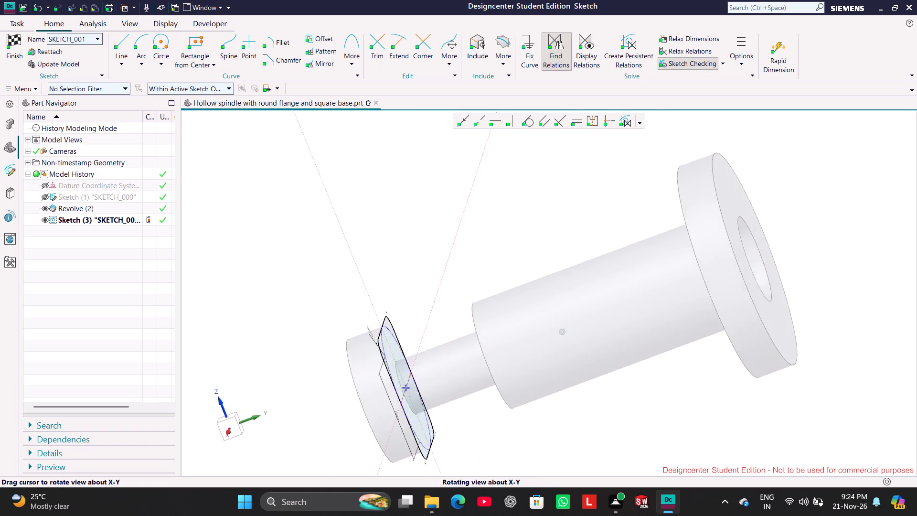
middle_drag(674, 169, 699, 154)
click(223, 427)
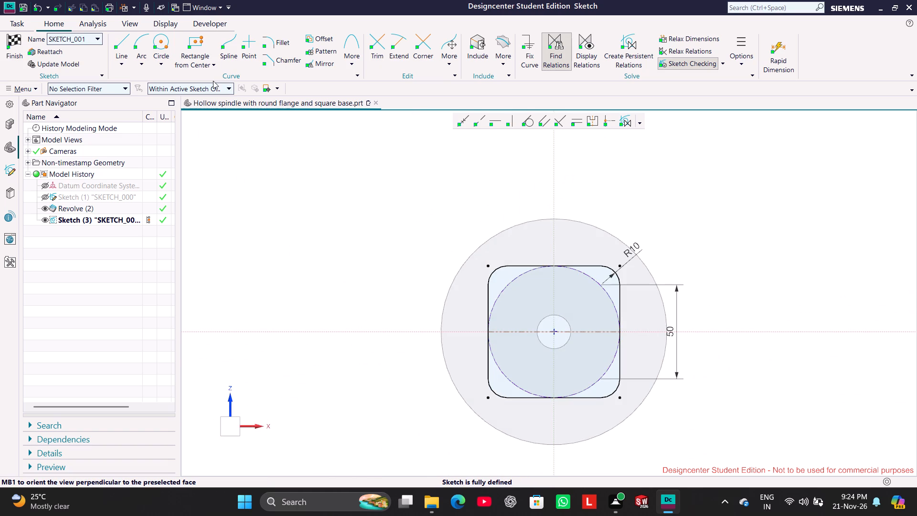
click(159, 42)
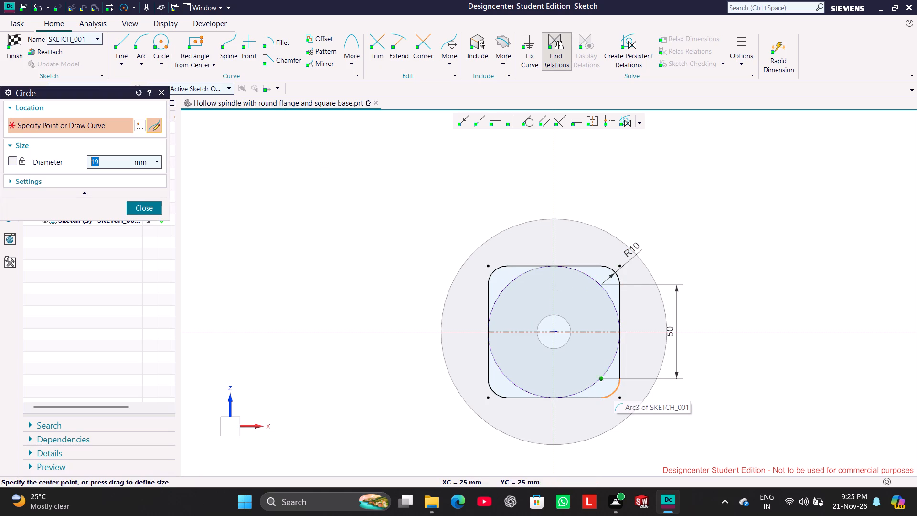
click(608, 384)
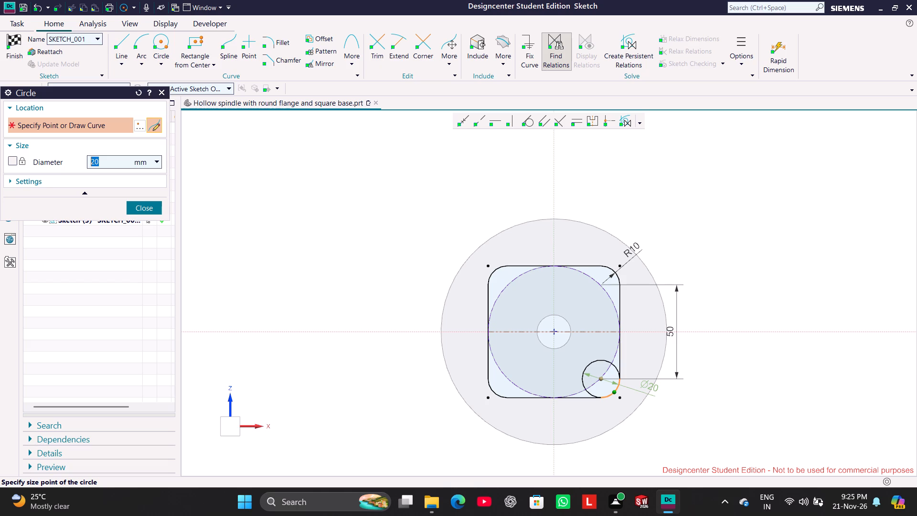
key(1)
key(0)
key(Return)
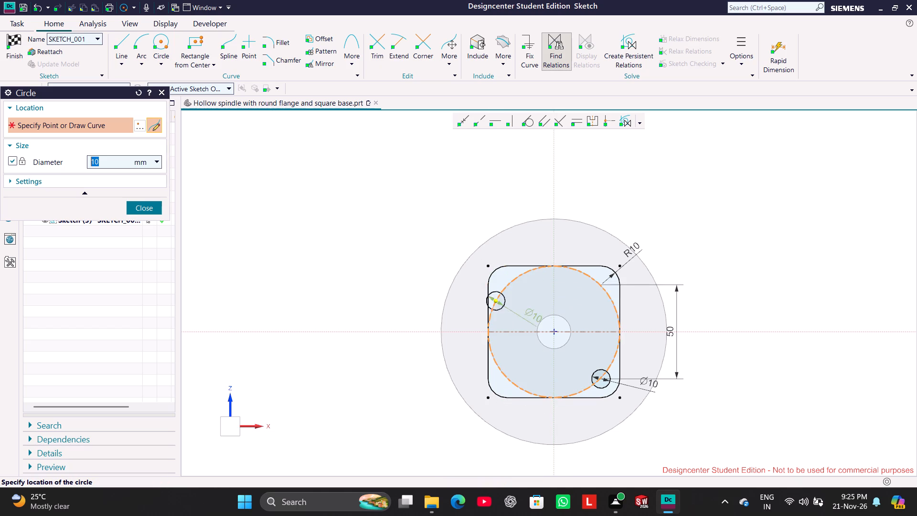
click(150, 208)
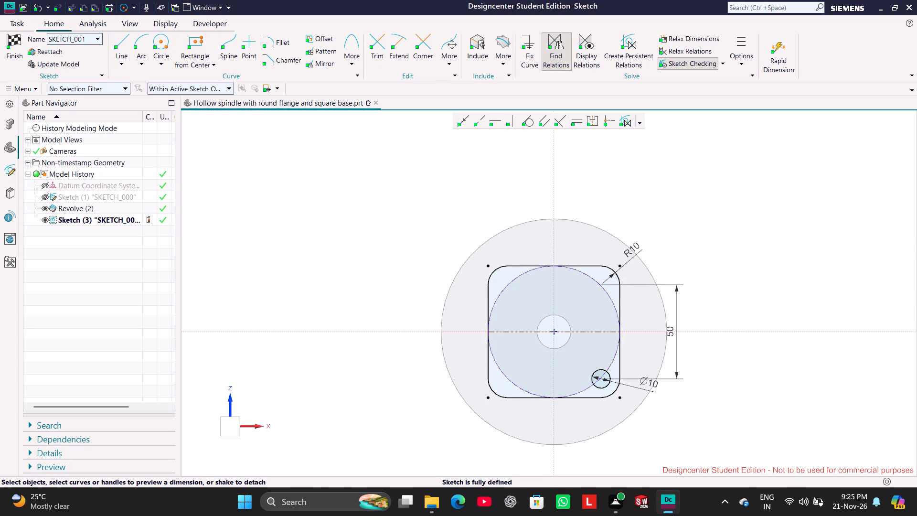
Set up a circular curve pattern of the 10 mm circle with a count of 4 about the included circle's center.
click(598, 387)
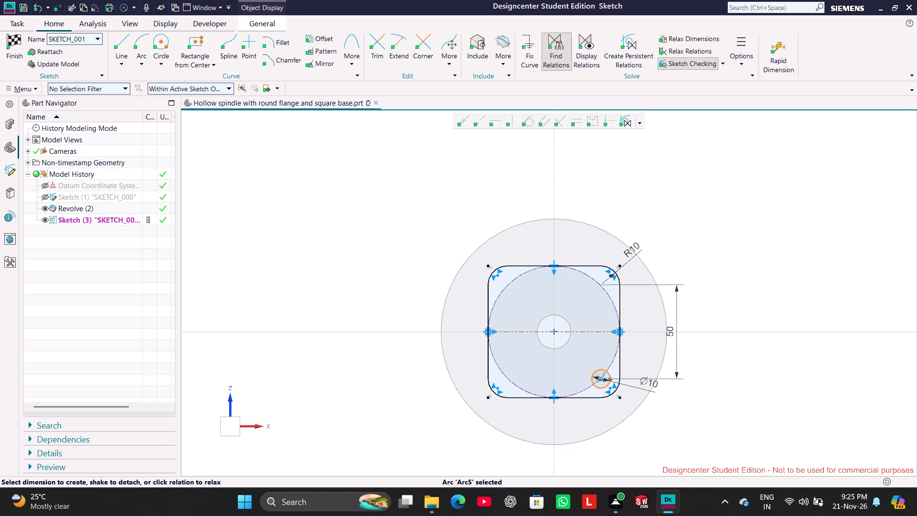
click(331, 53)
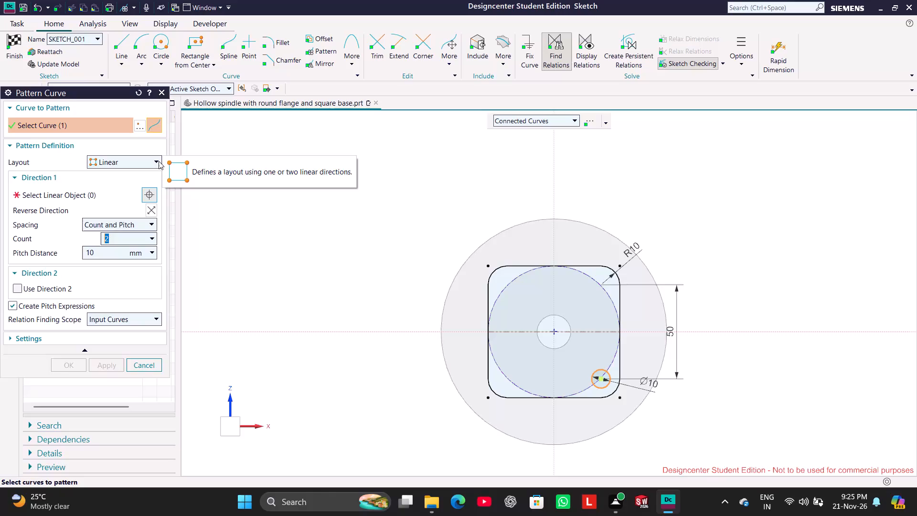
click(159, 161)
click(139, 182)
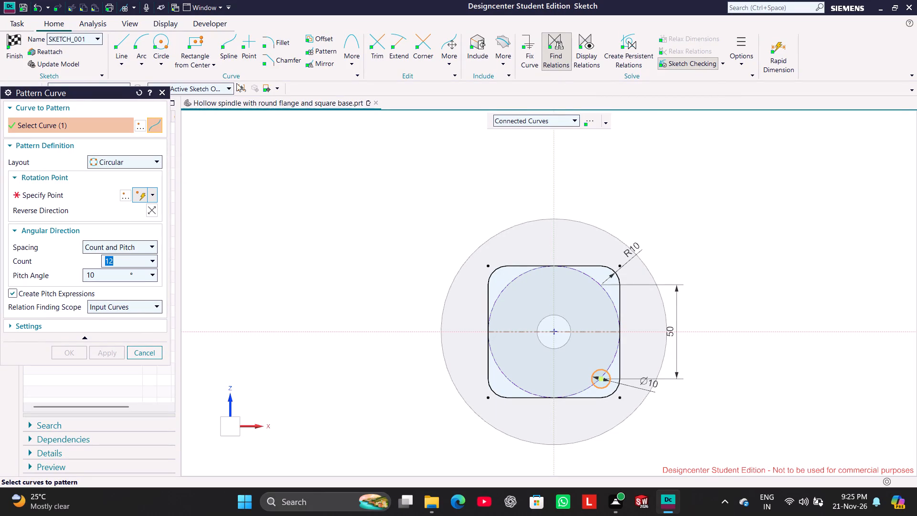
key(4)
key(Return)
click(554, 332)
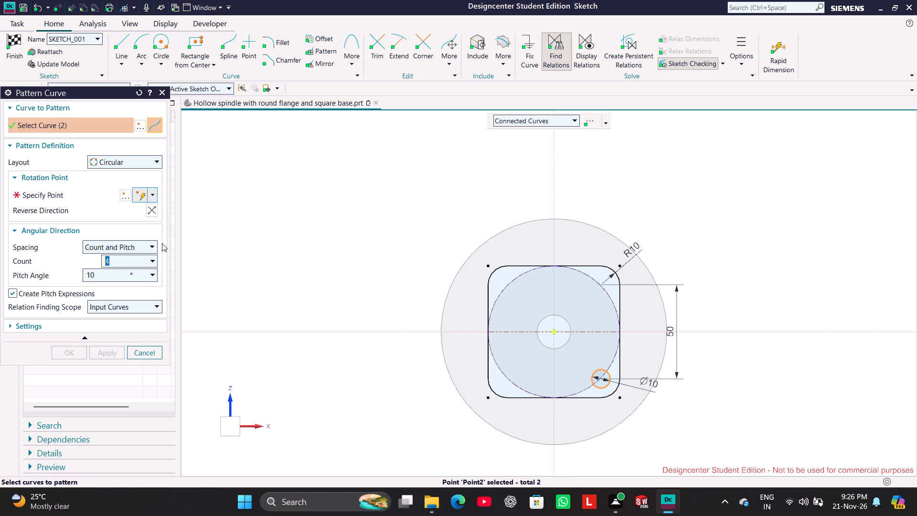
click(107, 198)
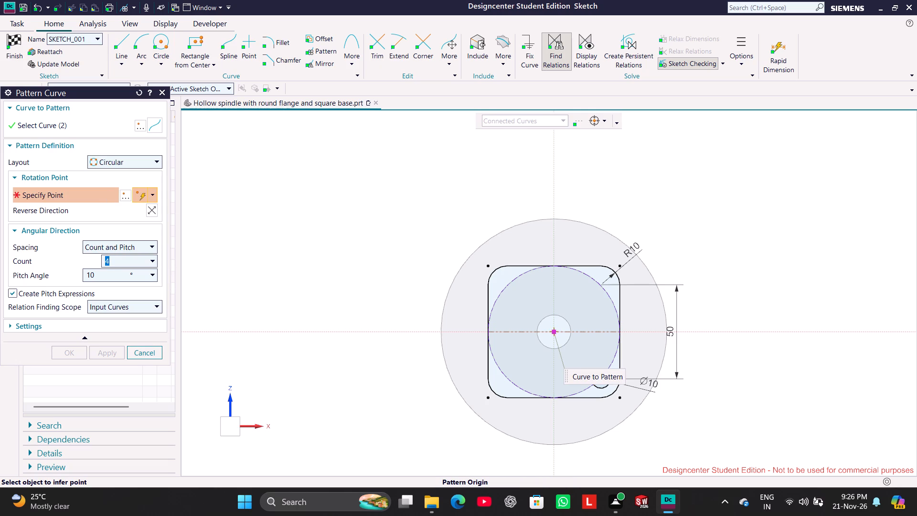
click(554, 332)
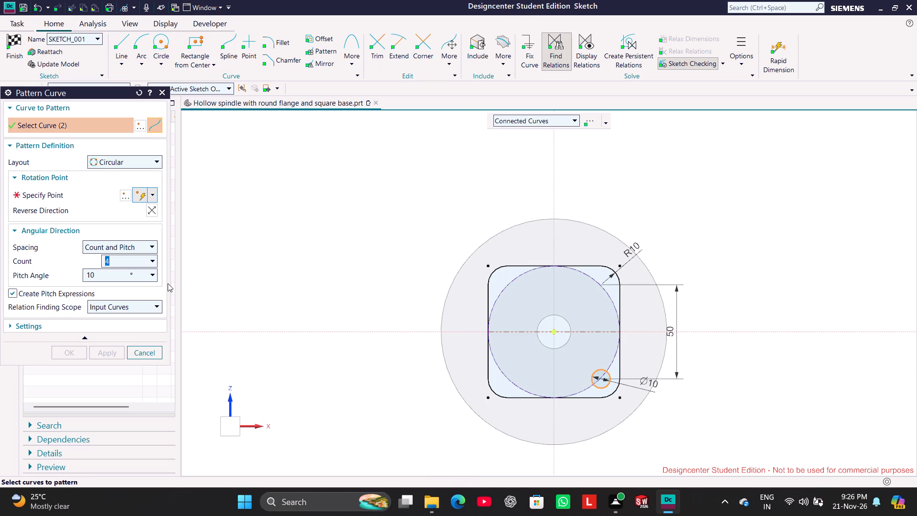
click(85, 198)
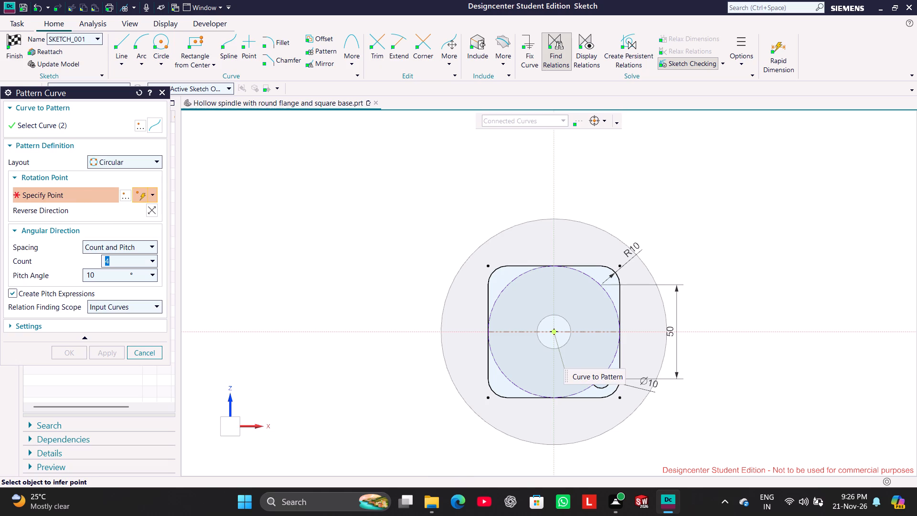
click(518, 279)
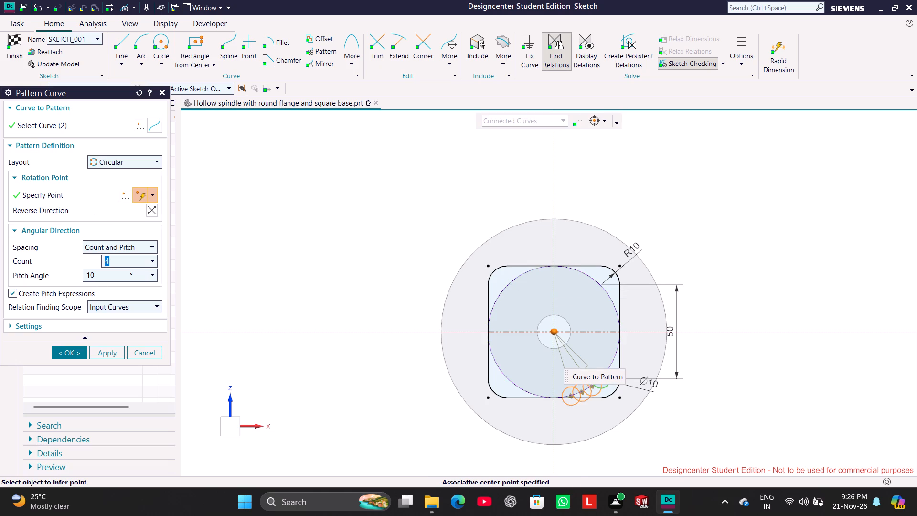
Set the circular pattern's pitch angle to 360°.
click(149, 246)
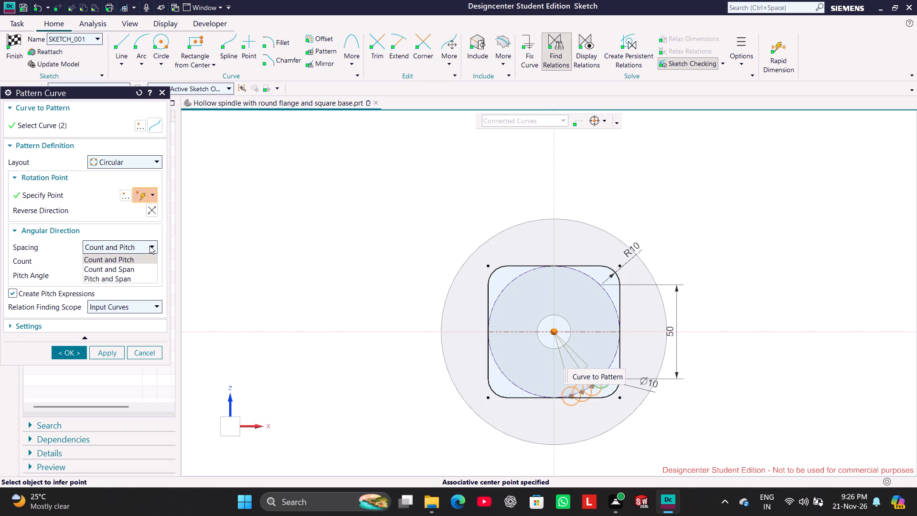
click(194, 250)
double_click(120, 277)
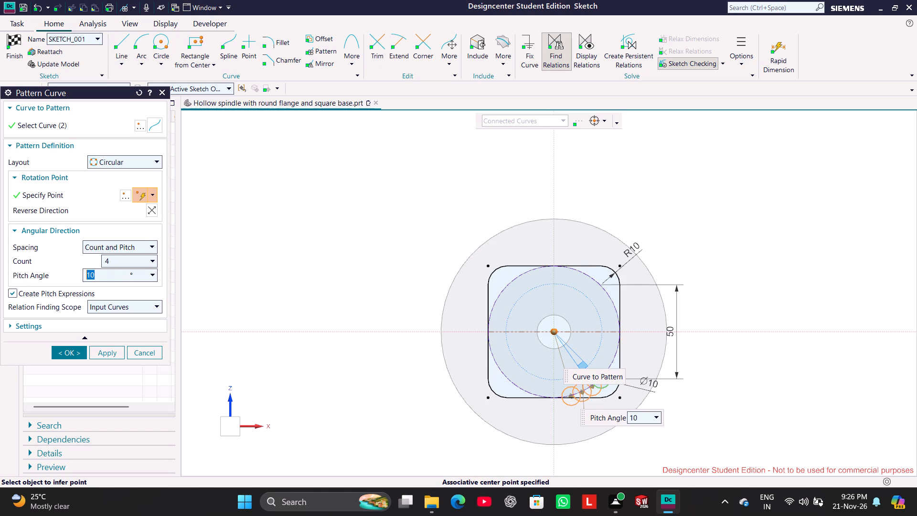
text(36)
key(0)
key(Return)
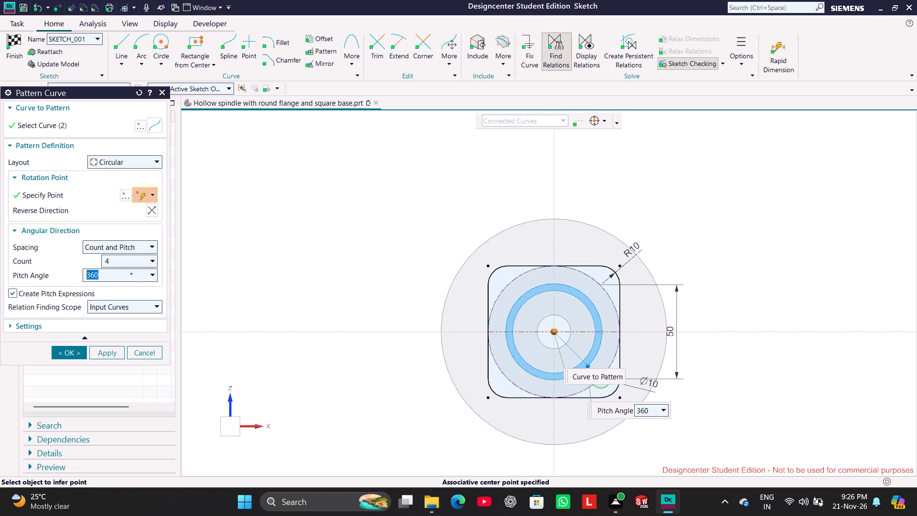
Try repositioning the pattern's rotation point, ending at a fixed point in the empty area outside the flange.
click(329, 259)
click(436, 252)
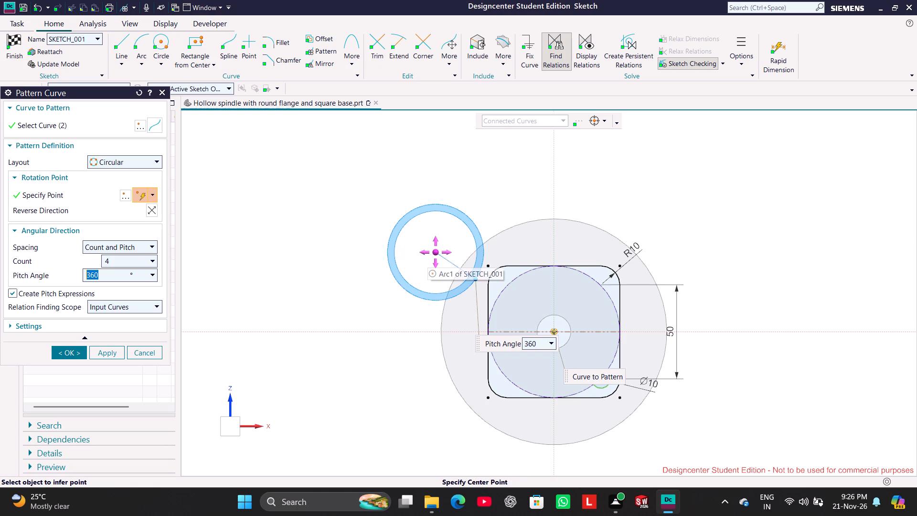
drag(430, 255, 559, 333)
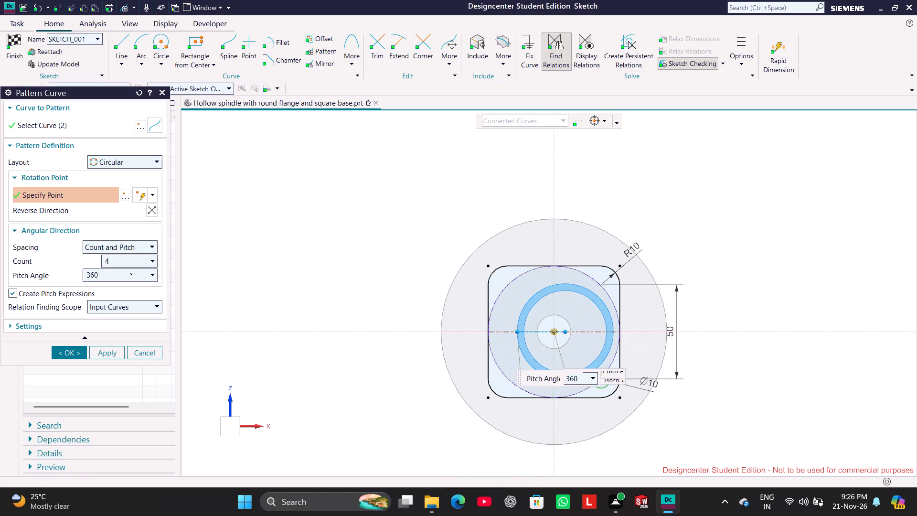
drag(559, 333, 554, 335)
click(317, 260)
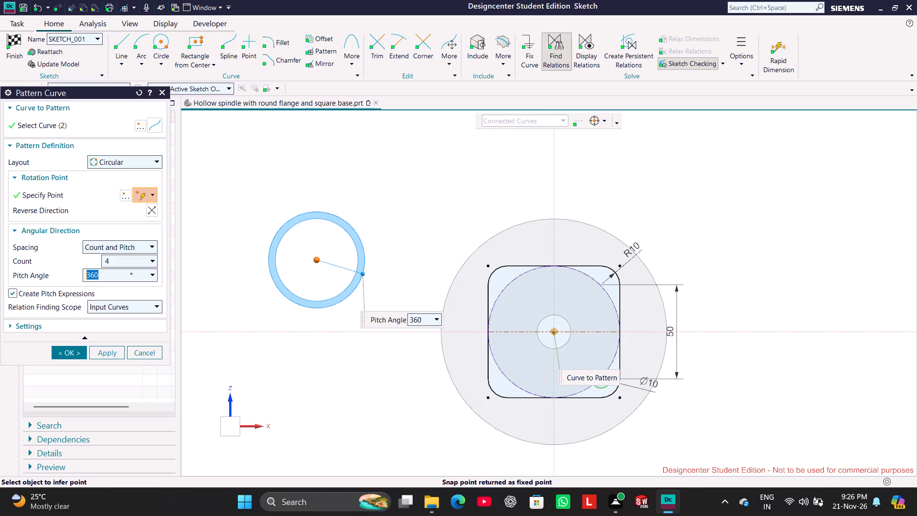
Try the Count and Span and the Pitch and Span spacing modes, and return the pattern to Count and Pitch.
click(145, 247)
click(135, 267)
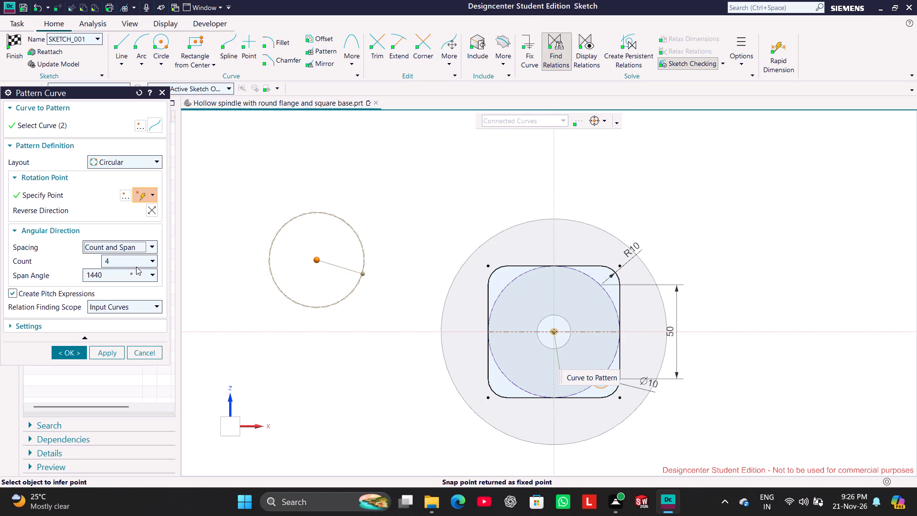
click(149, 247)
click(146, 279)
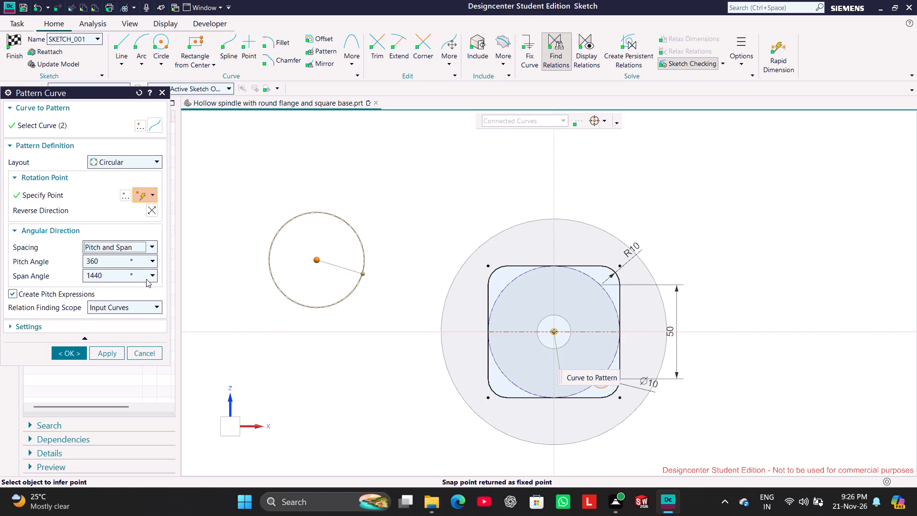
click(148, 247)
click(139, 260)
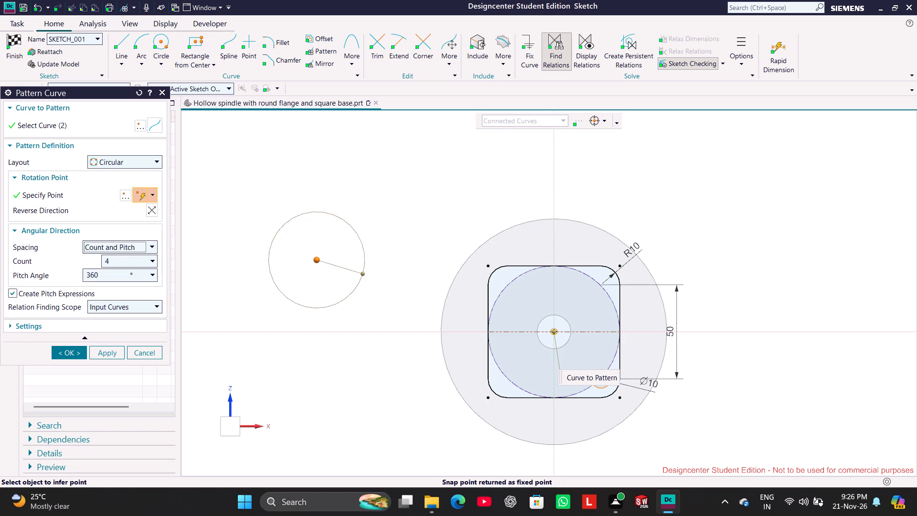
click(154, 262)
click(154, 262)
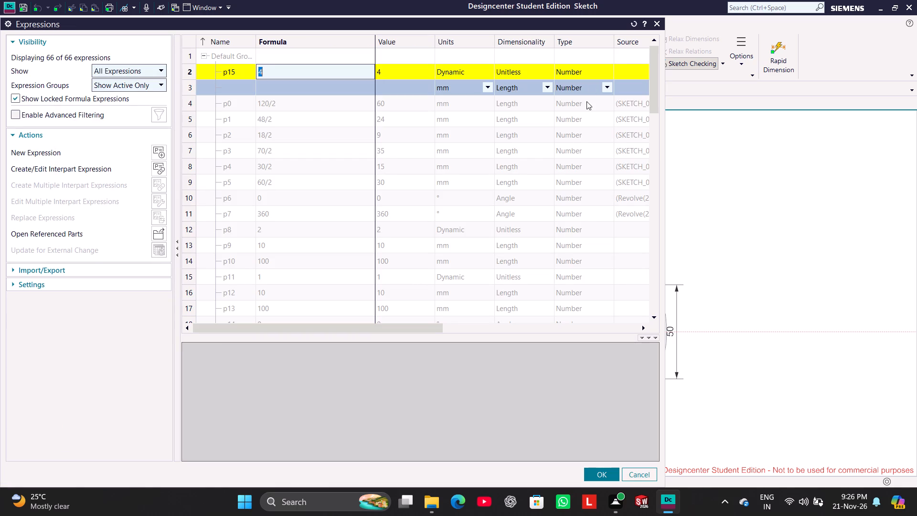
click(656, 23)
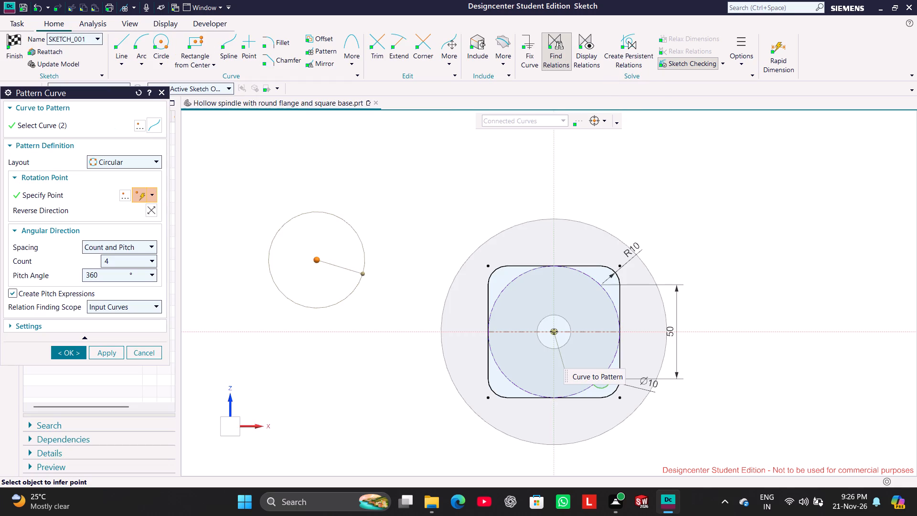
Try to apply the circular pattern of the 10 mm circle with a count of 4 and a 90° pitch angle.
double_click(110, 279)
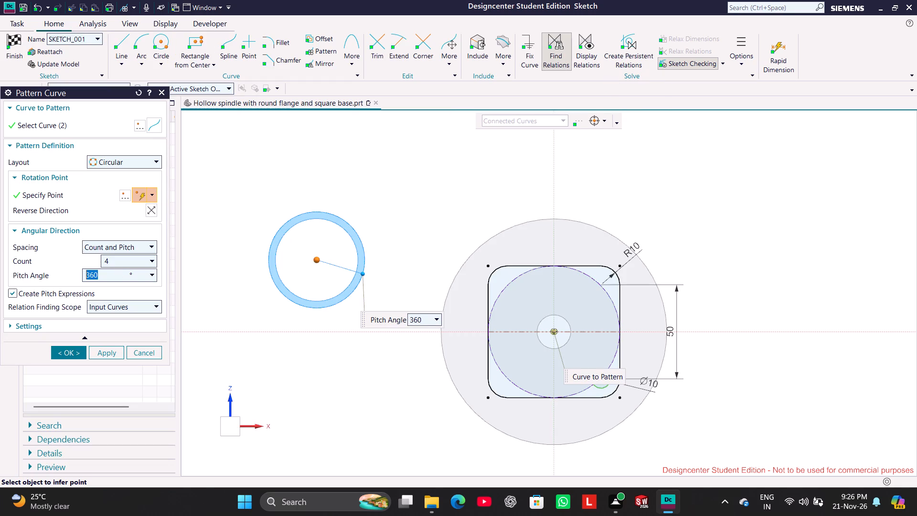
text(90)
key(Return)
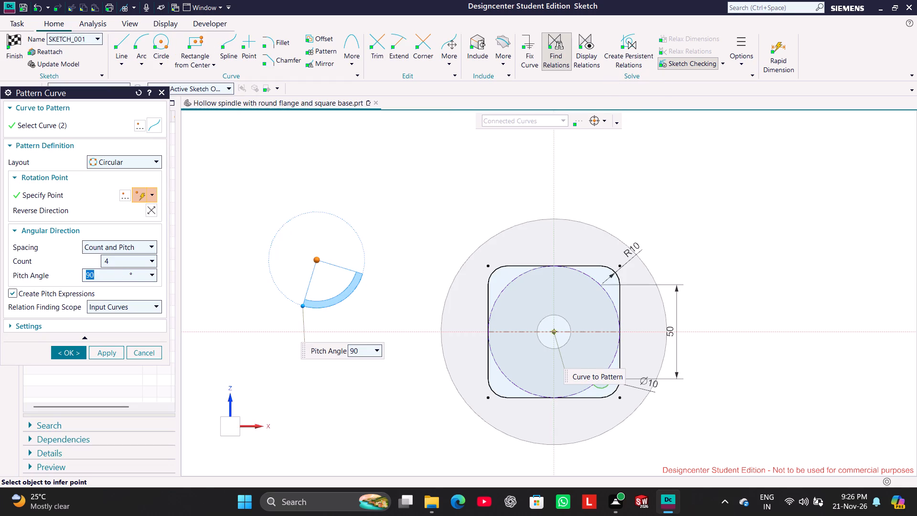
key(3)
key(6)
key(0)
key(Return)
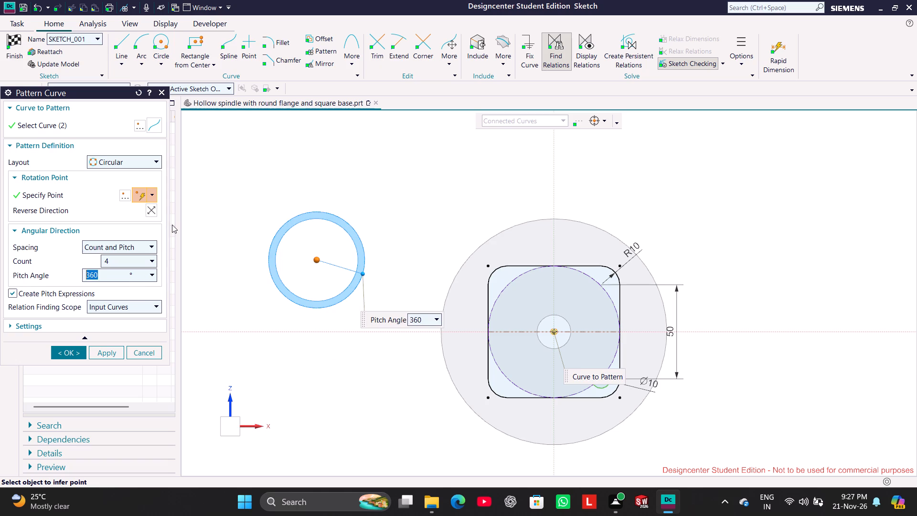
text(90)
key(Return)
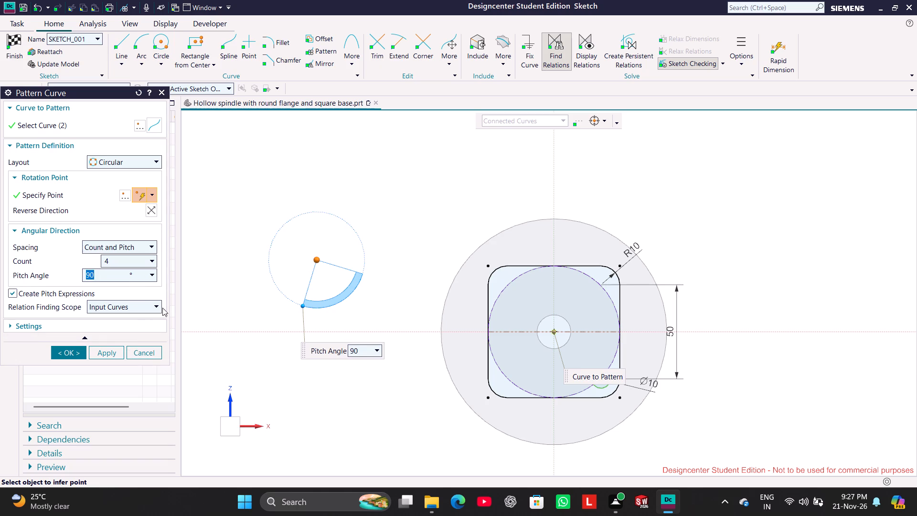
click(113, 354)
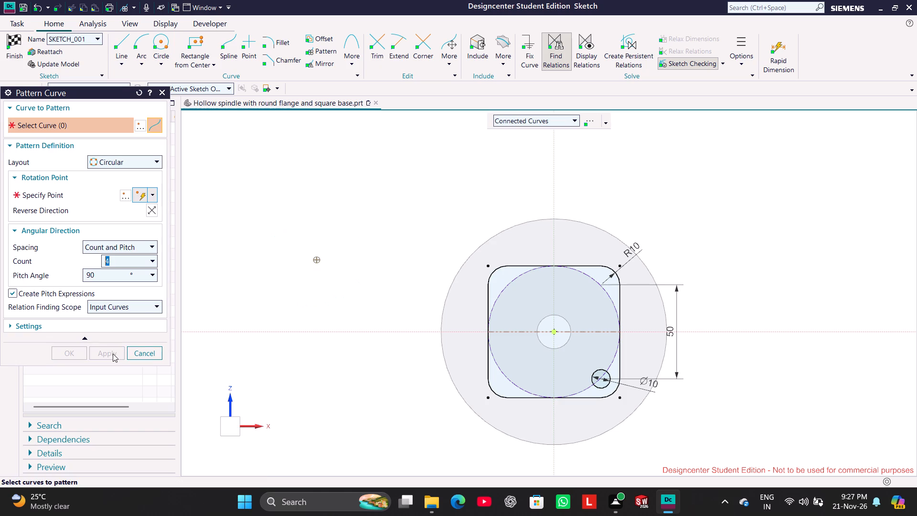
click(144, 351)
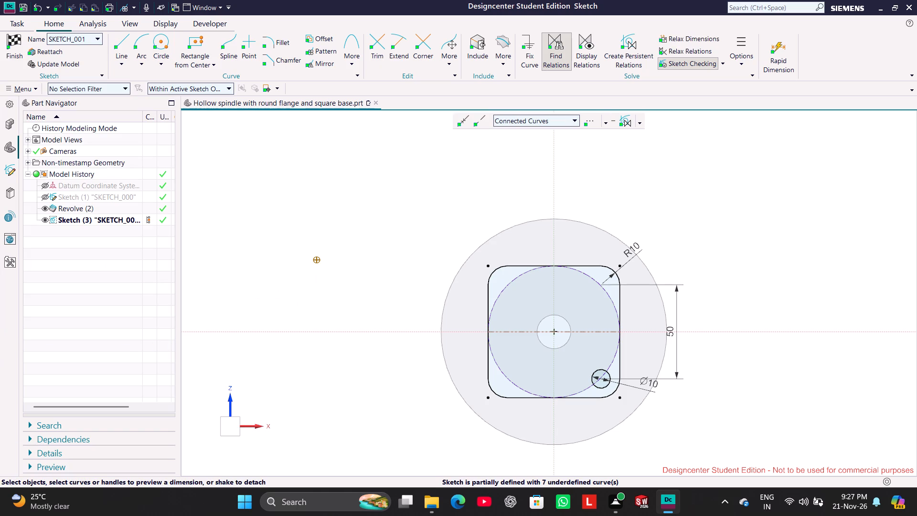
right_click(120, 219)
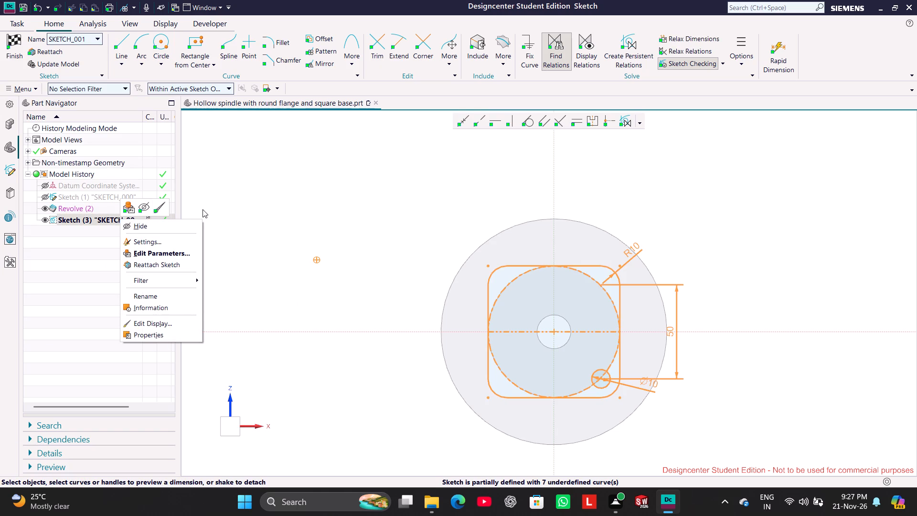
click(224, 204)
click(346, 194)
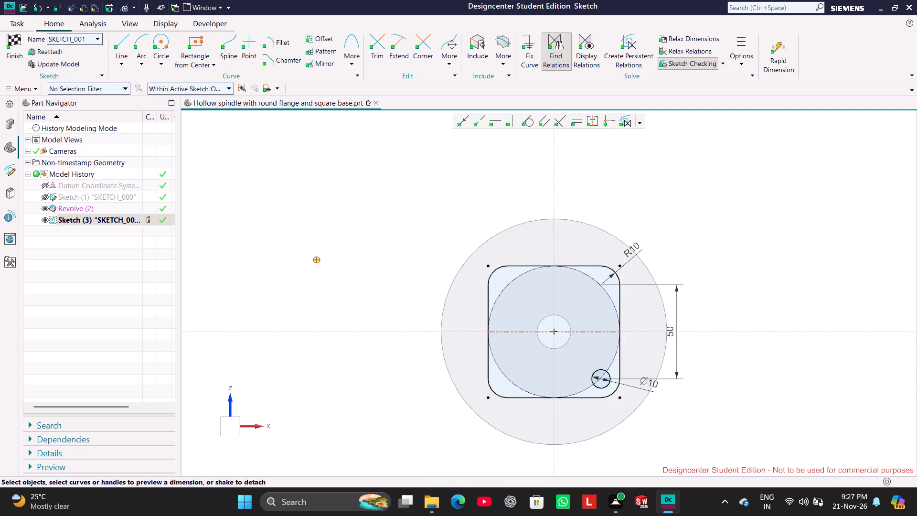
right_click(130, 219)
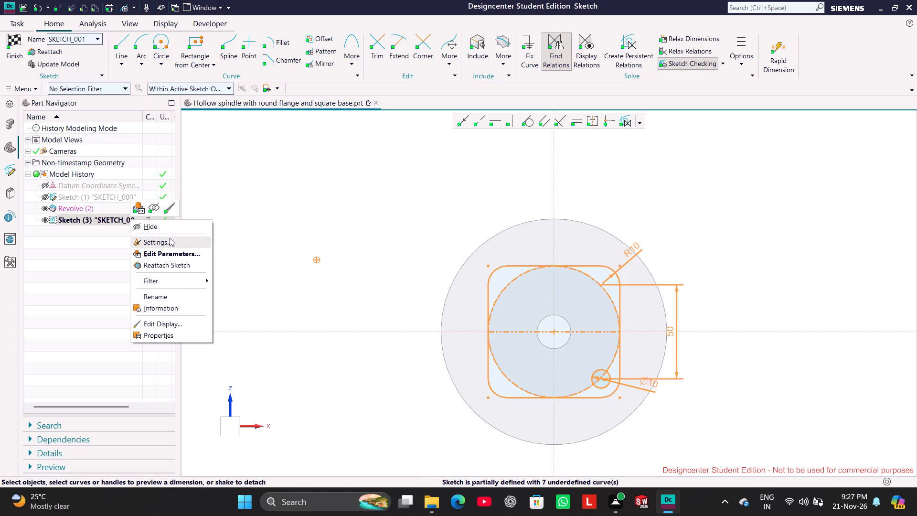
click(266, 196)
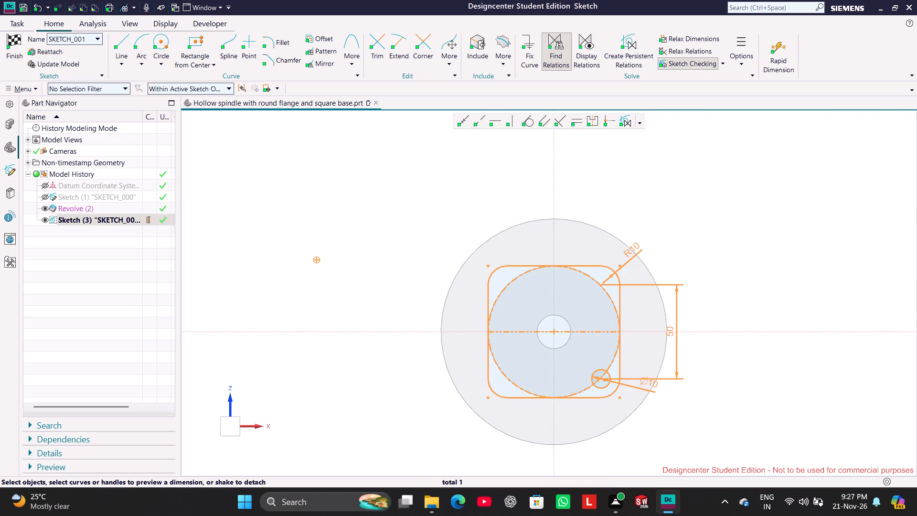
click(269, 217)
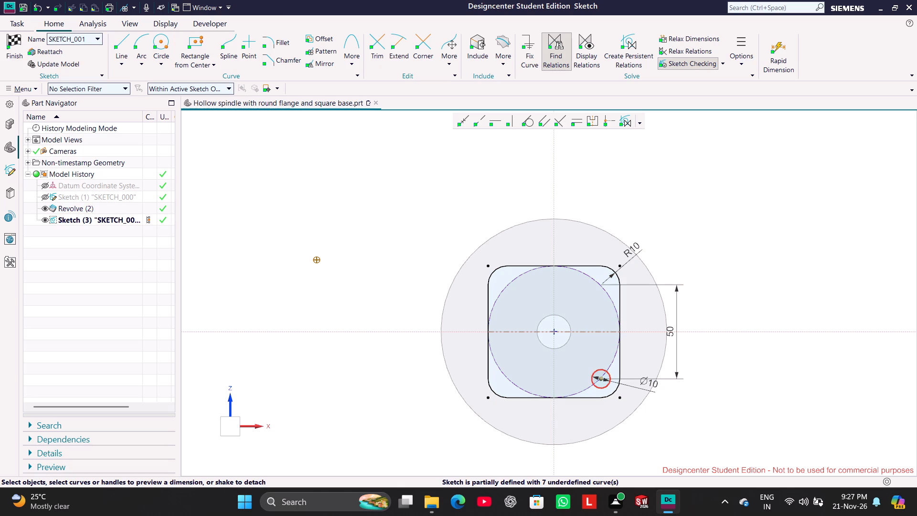
Set up a circular Pattern Curve of the 10 mm and included circles: Count and Span, count 4, span 360°, relation finding scope All of Pattern.
click(599, 390)
click(324, 53)
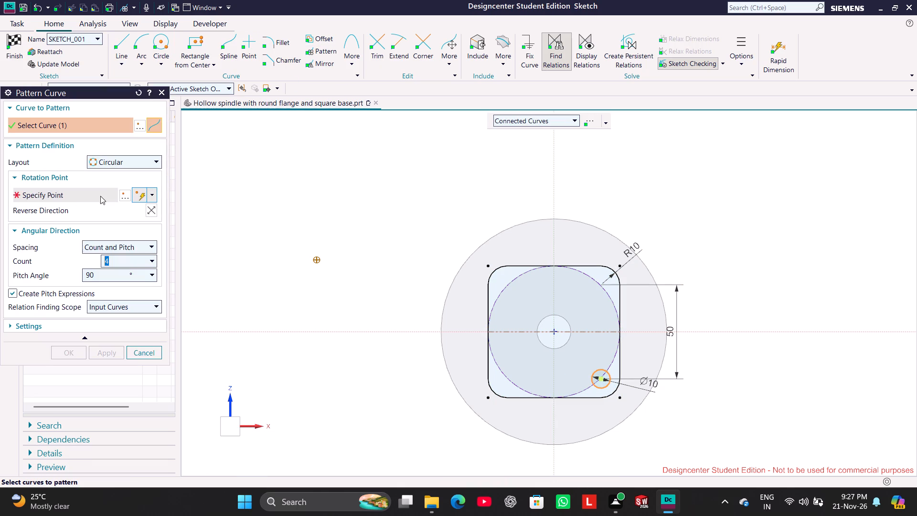
click(511, 284)
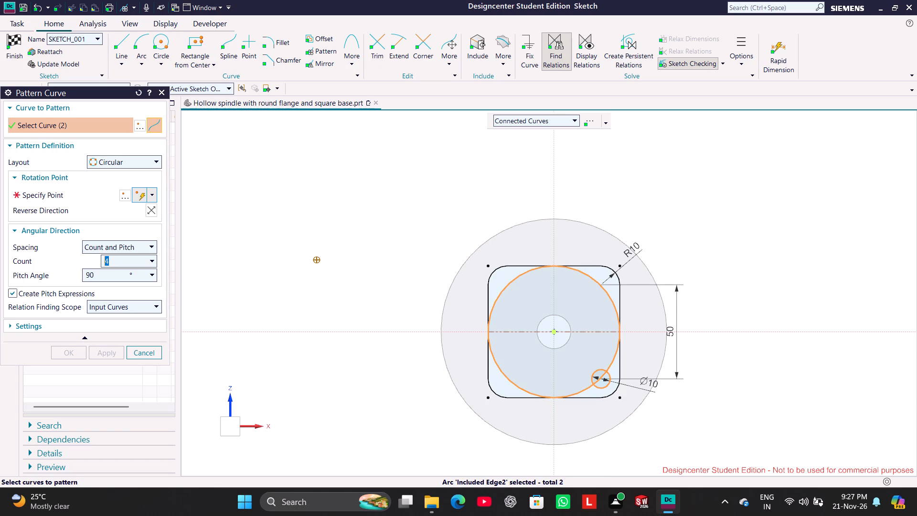
click(153, 260)
click(219, 240)
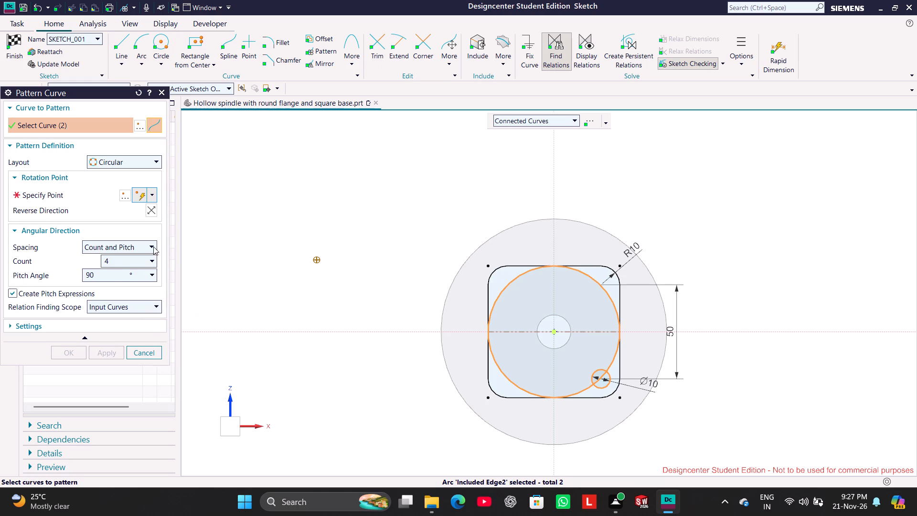
click(153, 247)
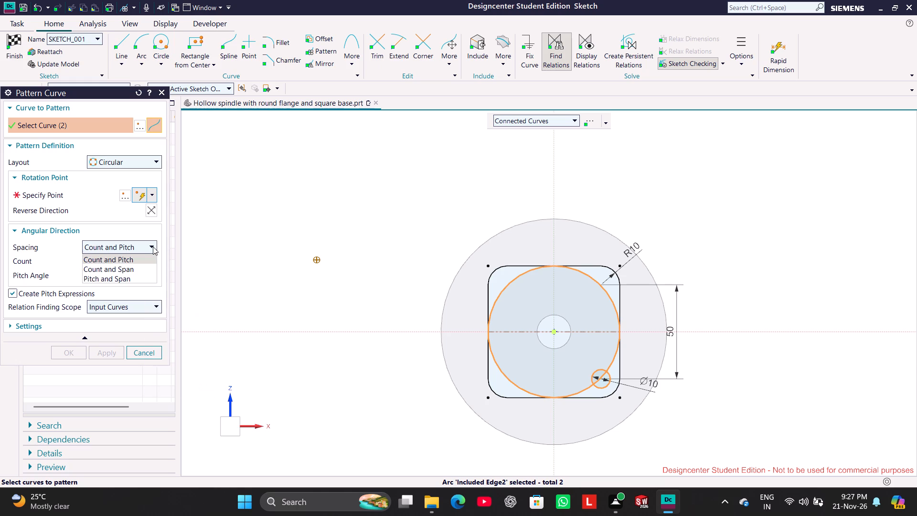
click(146, 266)
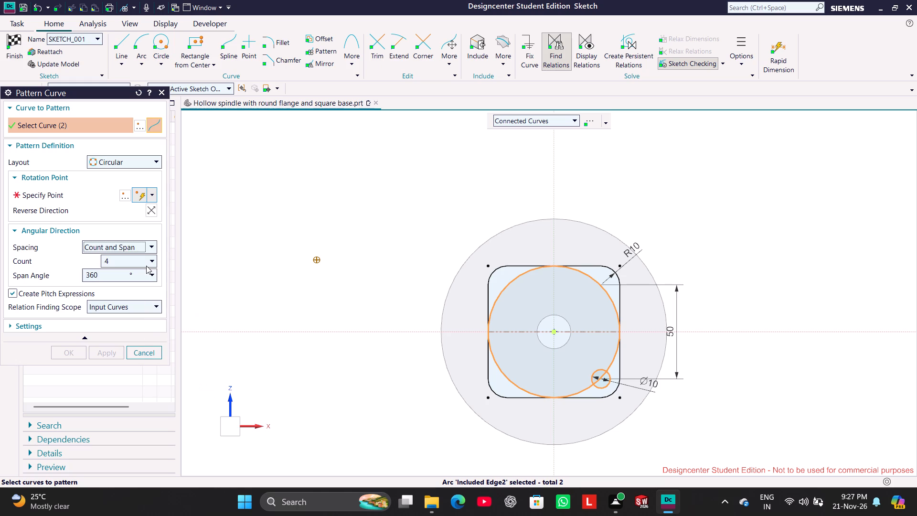
click(150, 248)
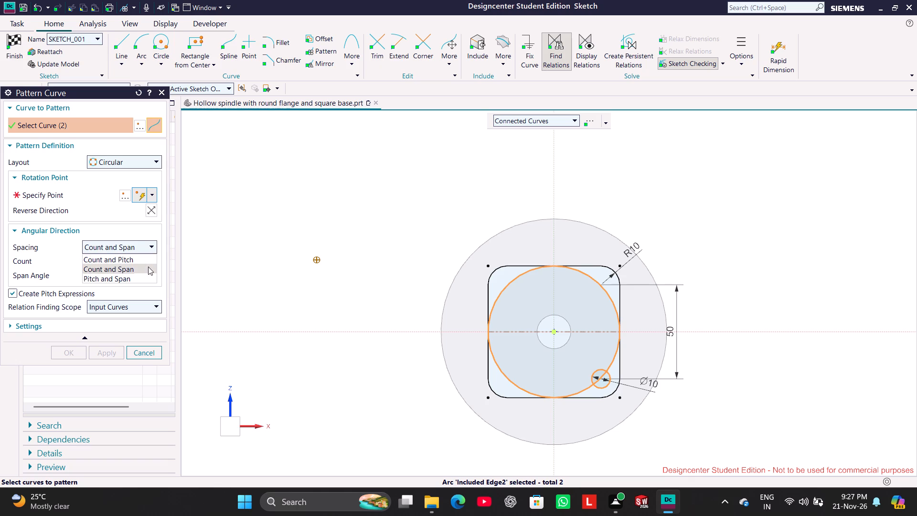
click(148, 267)
click(132, 274)
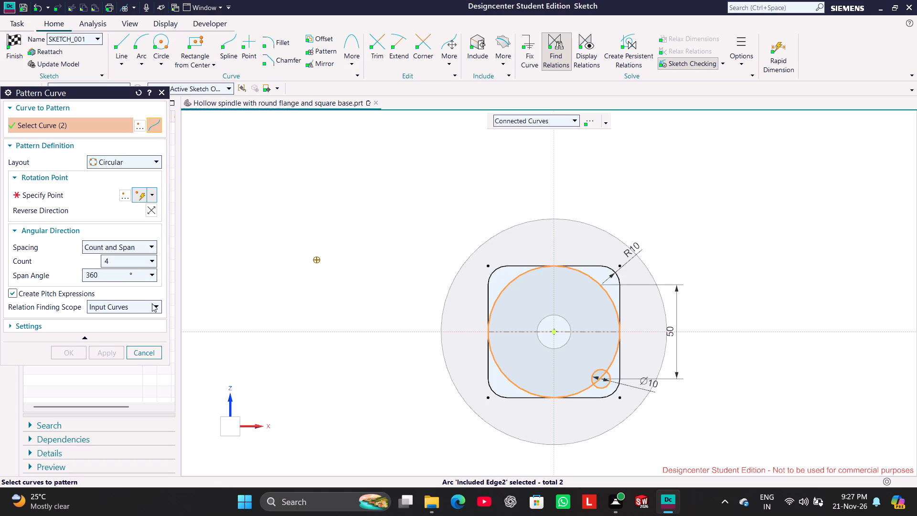
click(152, 304)
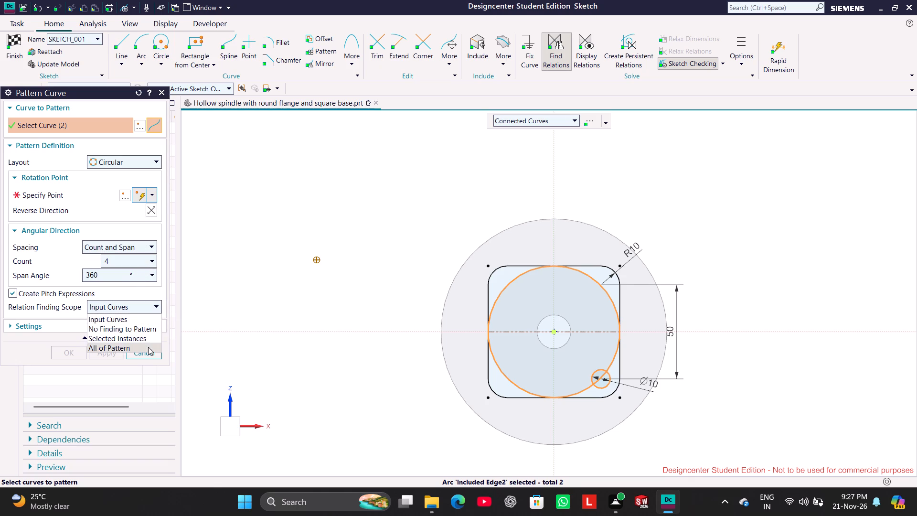
click(148, 347)
click(160, 311)
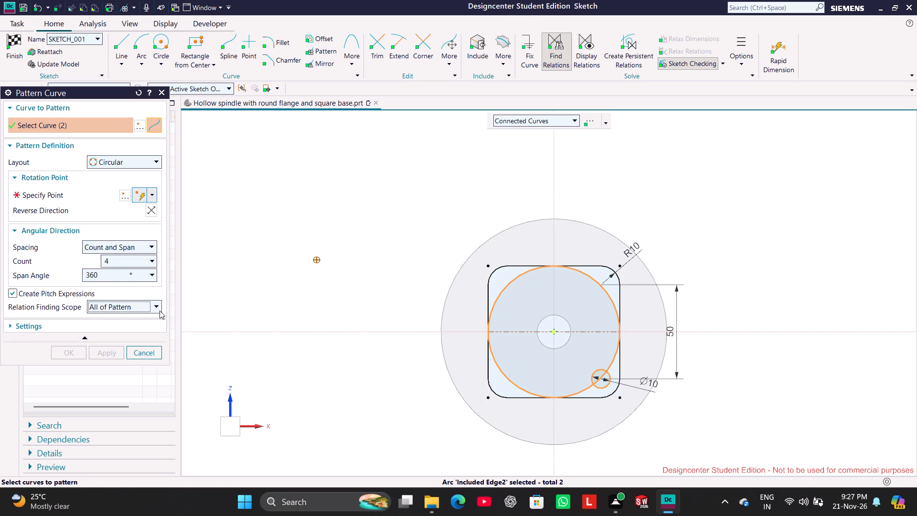
click(156, 310)
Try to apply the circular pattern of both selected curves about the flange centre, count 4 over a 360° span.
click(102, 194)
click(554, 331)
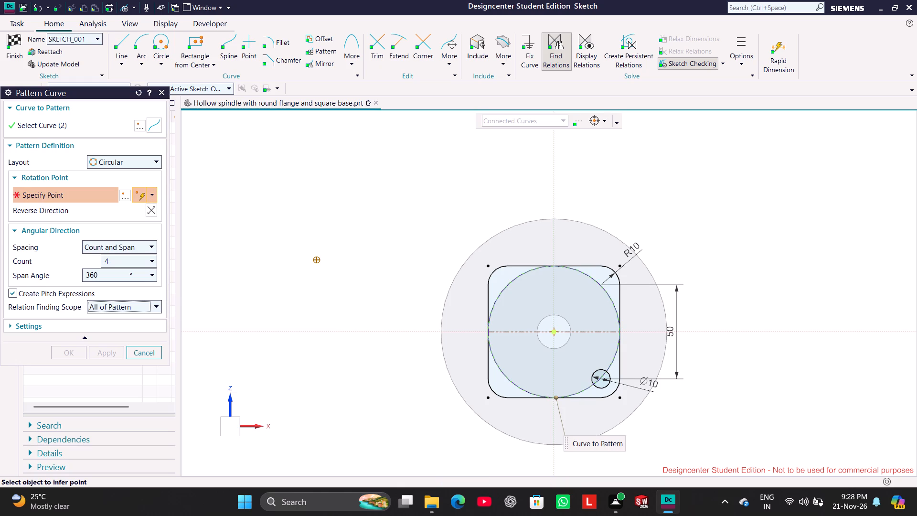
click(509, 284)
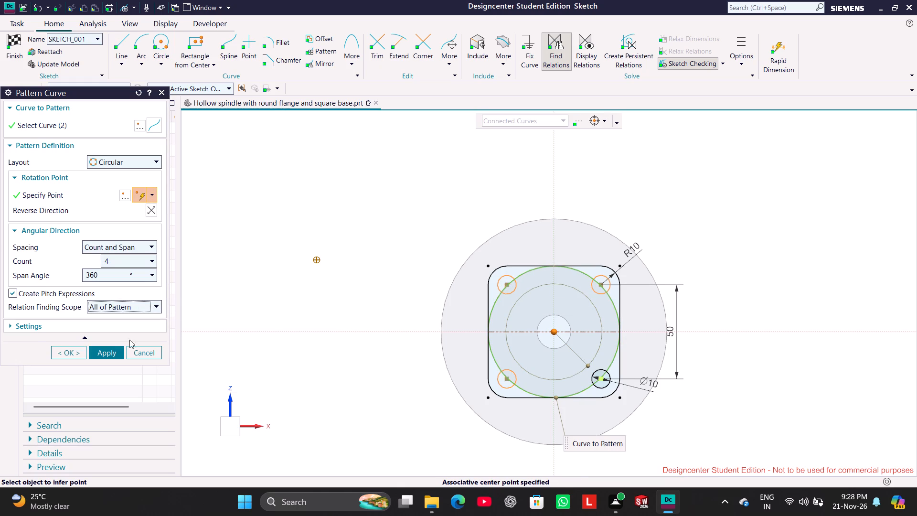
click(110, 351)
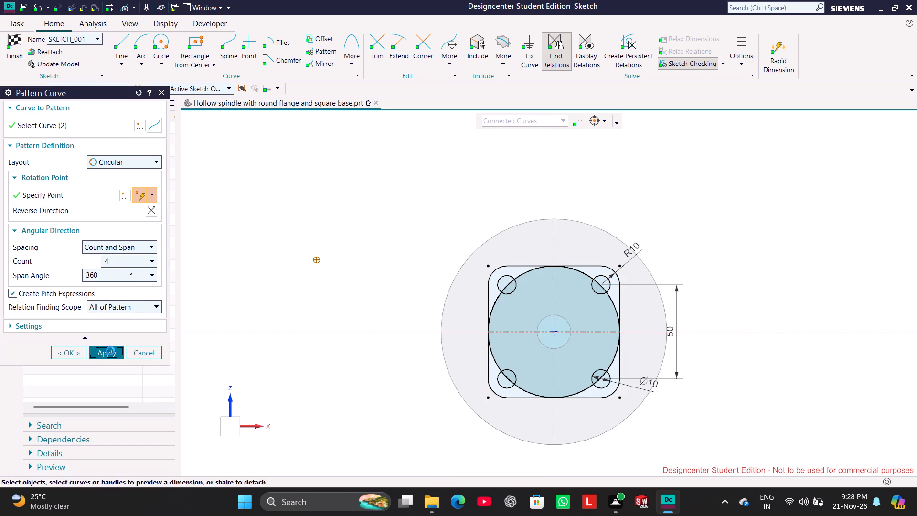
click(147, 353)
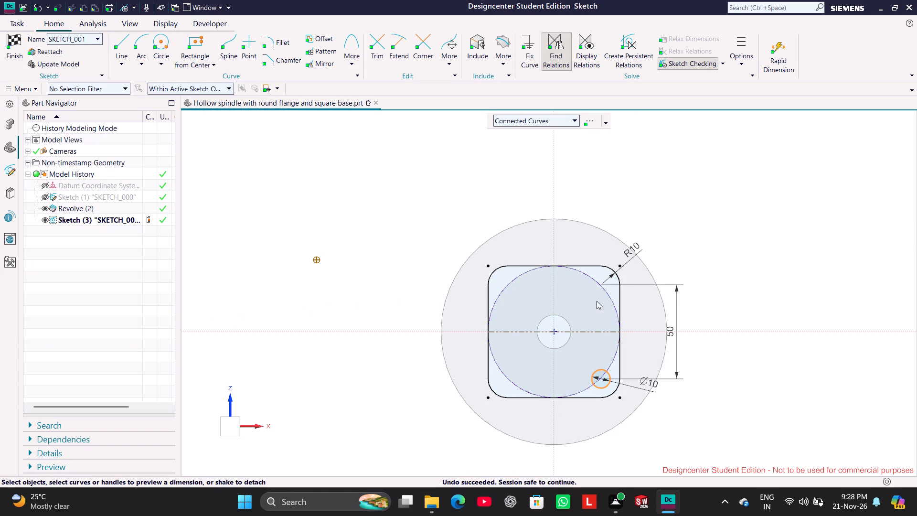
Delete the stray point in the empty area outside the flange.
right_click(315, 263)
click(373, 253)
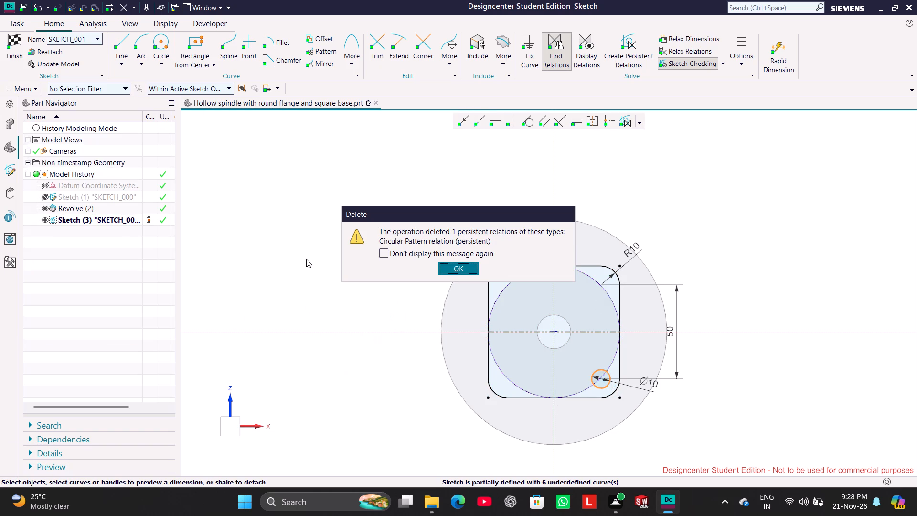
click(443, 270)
Undo the stray point's deletion and the sketch edits before it, and redo one step.
click(34, 2)
click(38, 10)
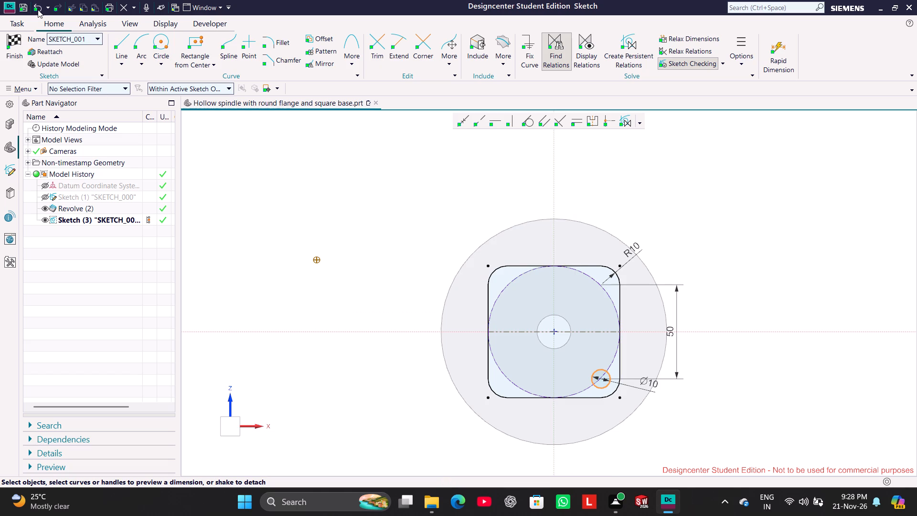
click(38, 10)
click(38, 10)
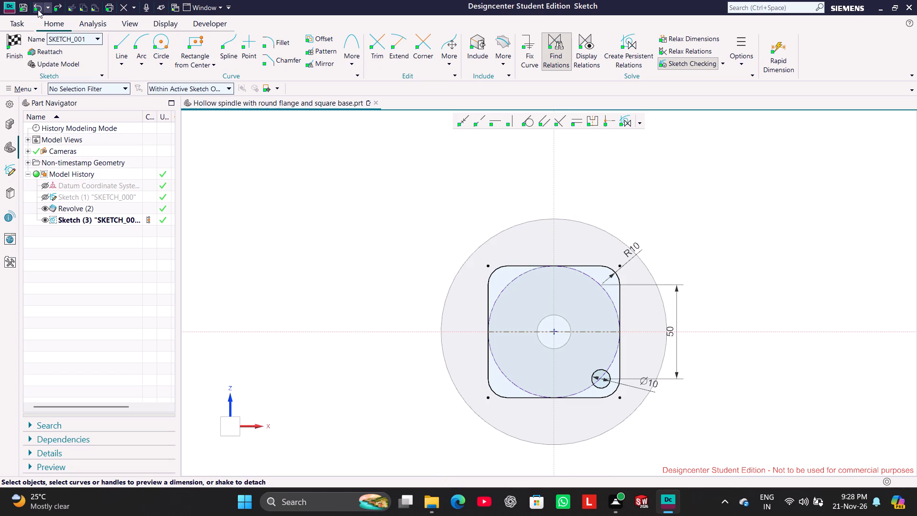
click(58, 7)
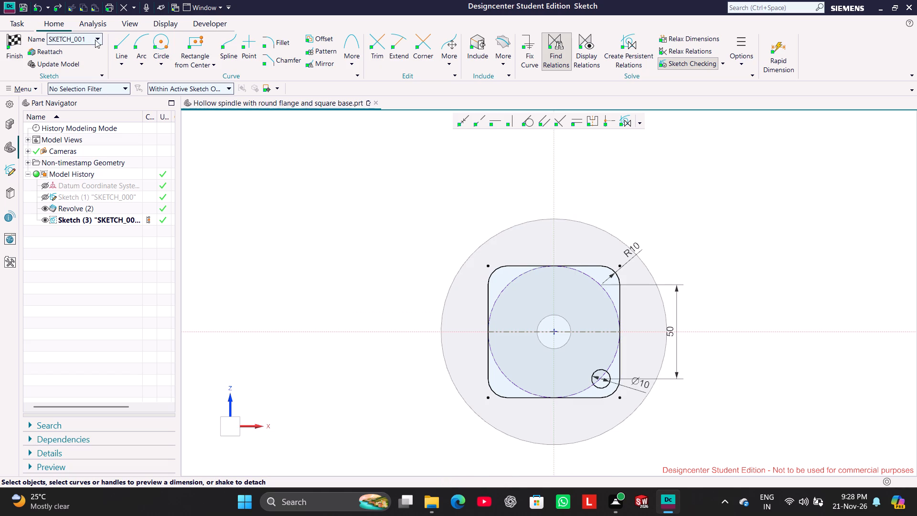
Pattern only the 10 mm circle circularly about the flange centre, using Count and Span with count 4 and span 360°.
click(326, 51)
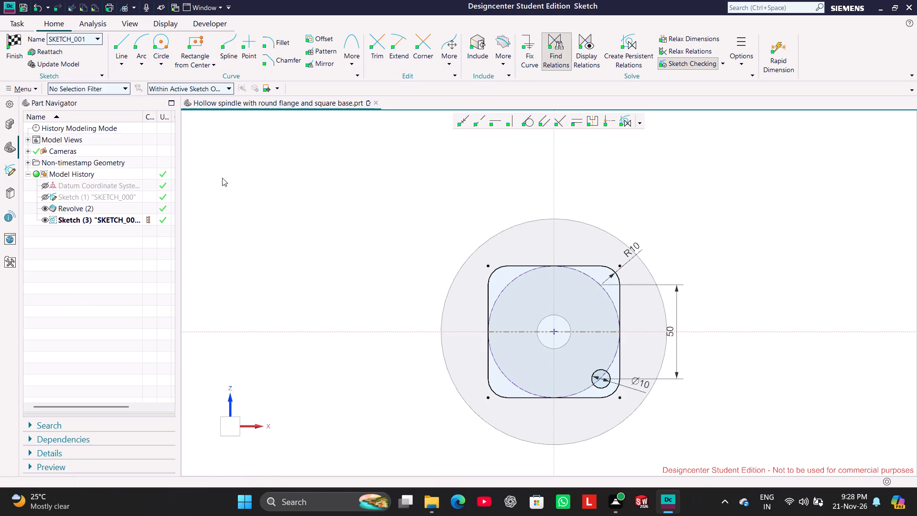
click(604, 391)
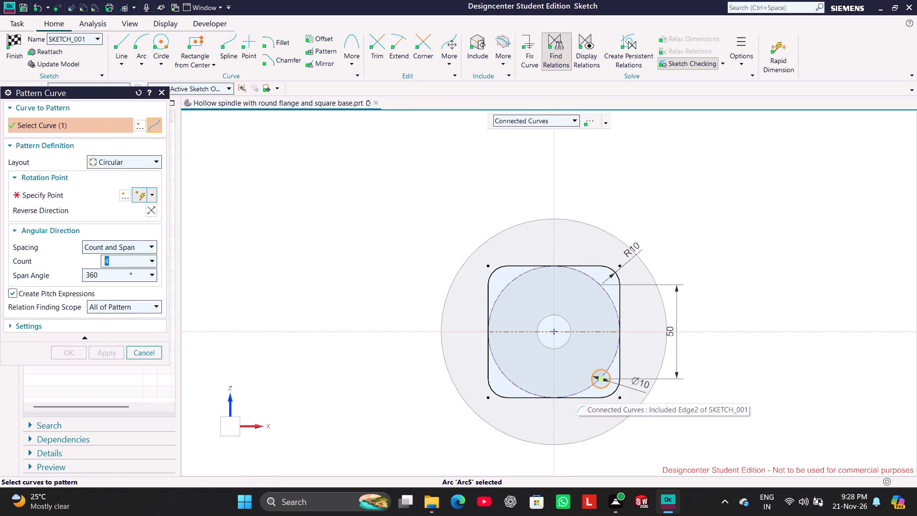
middle_click(349, 324)
click(583, 390)
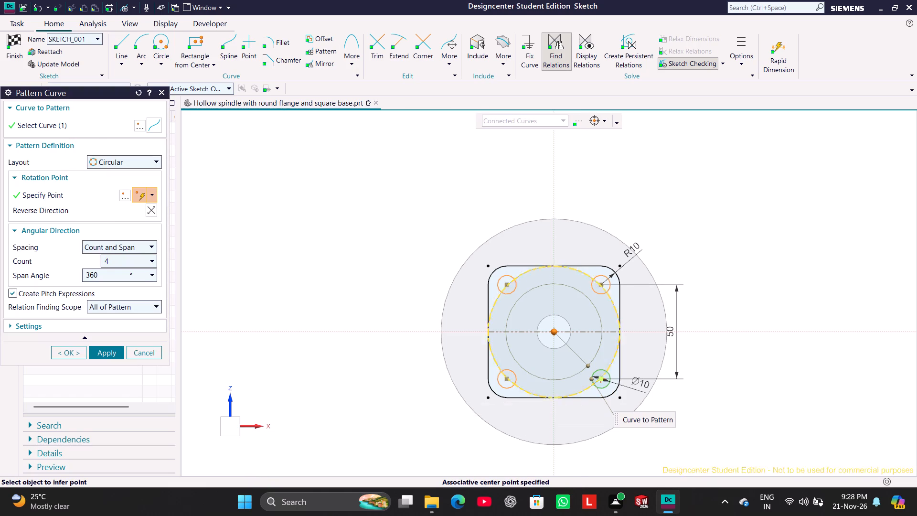
click(116, 351)
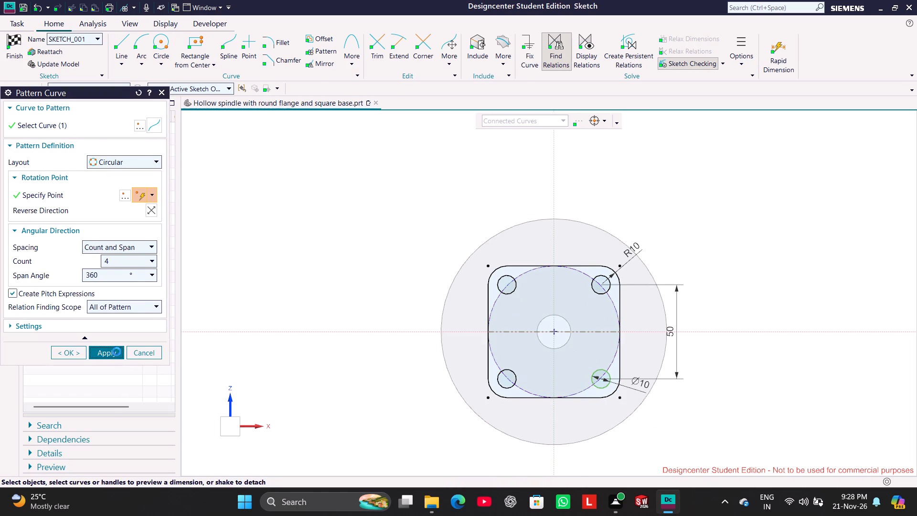
click(140, 353)
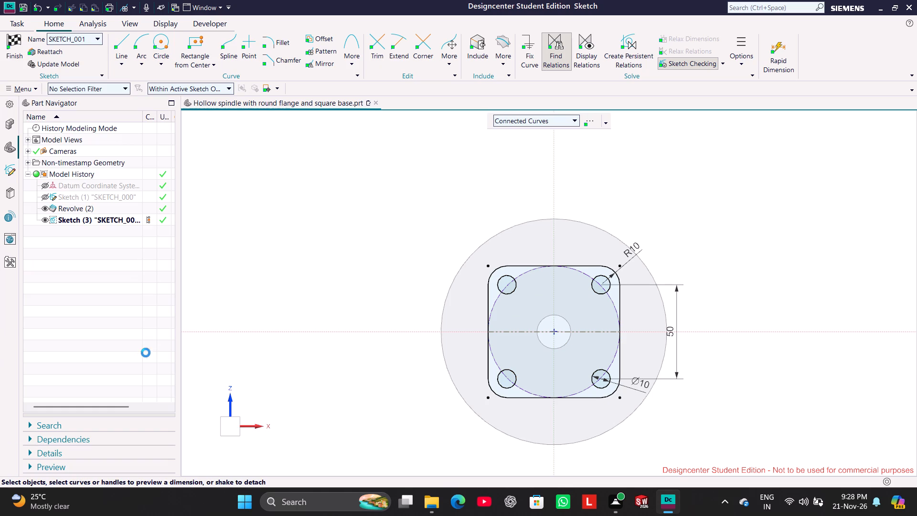
Finish the square base sketch.
click(447, 283)
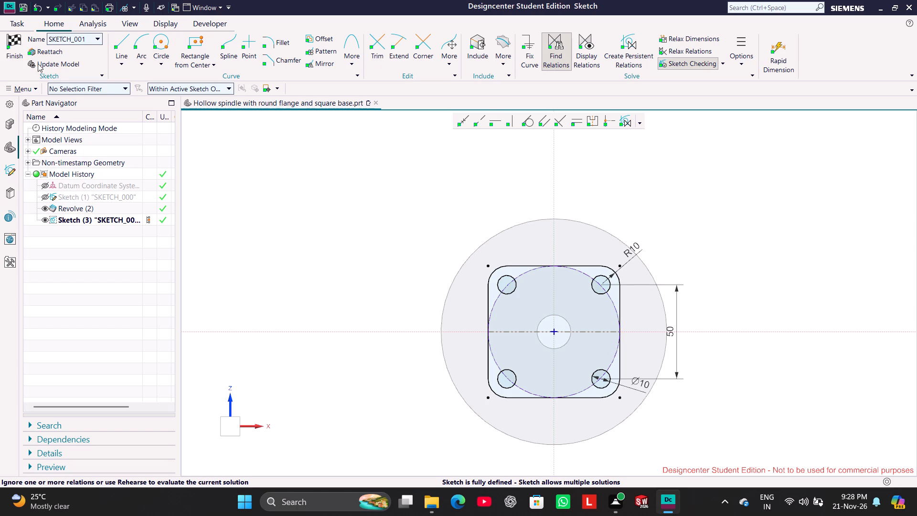
click(18, 46)
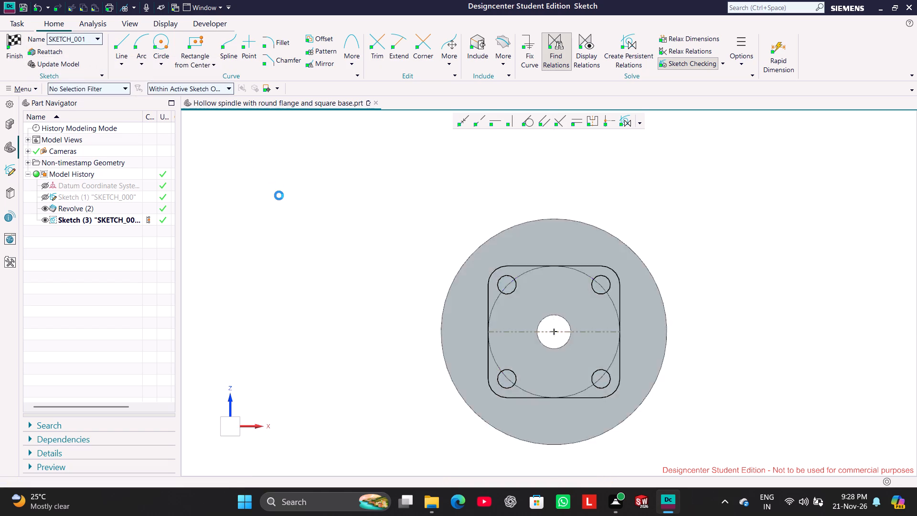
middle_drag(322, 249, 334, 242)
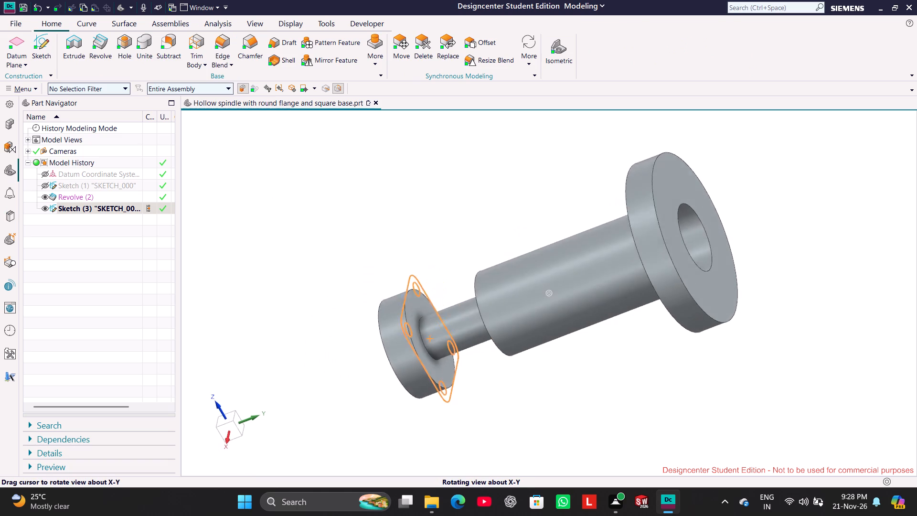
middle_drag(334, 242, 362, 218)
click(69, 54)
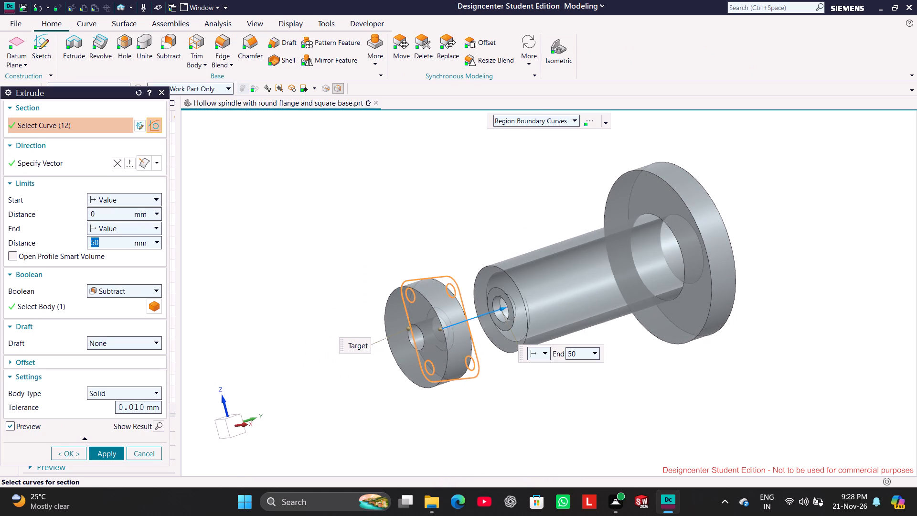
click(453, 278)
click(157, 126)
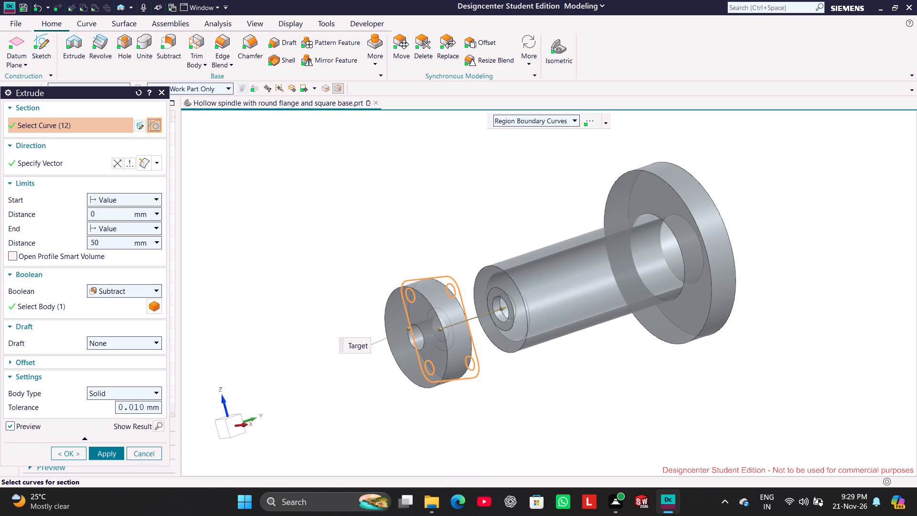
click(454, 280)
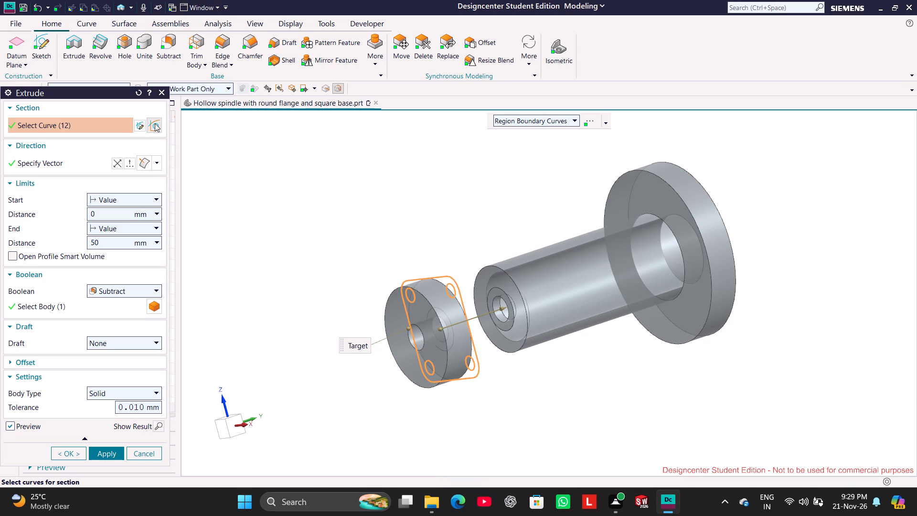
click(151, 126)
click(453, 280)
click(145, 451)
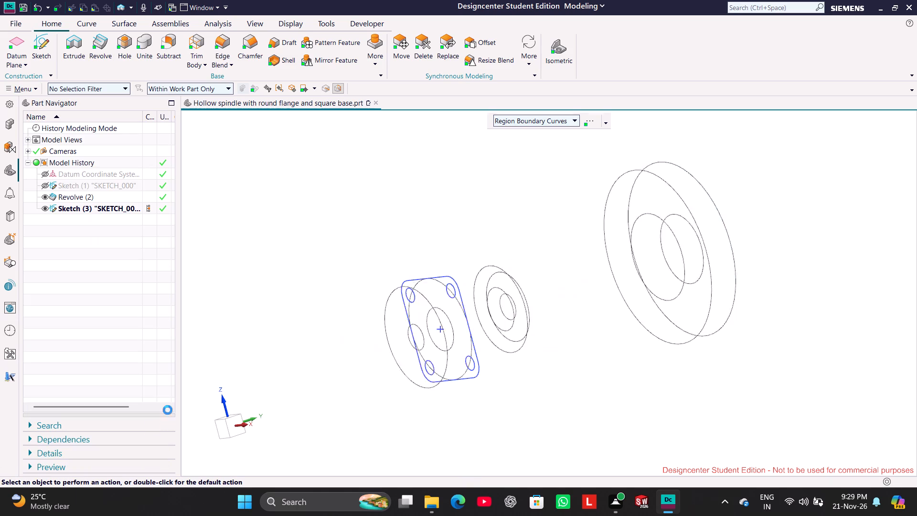
Extrude the rounded square base region with its four corner holes 20 mm in the reversed direction, with Boolean set to None.
click(71, 42)
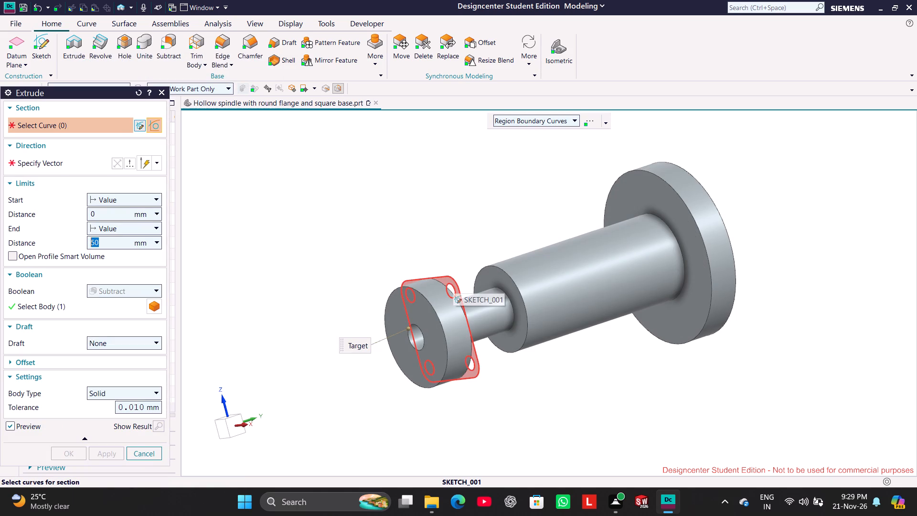
click(453, 281)
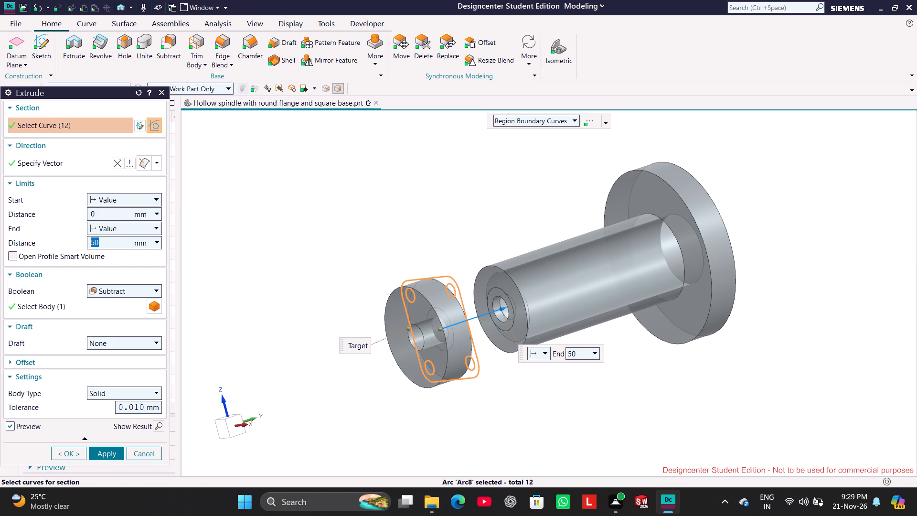
click(114, 159)
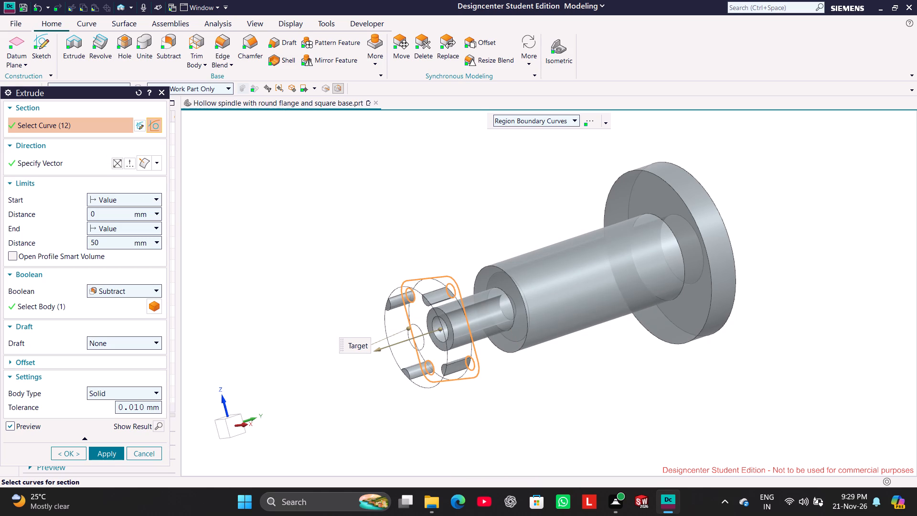
click(156, 290)
click(147, 303)
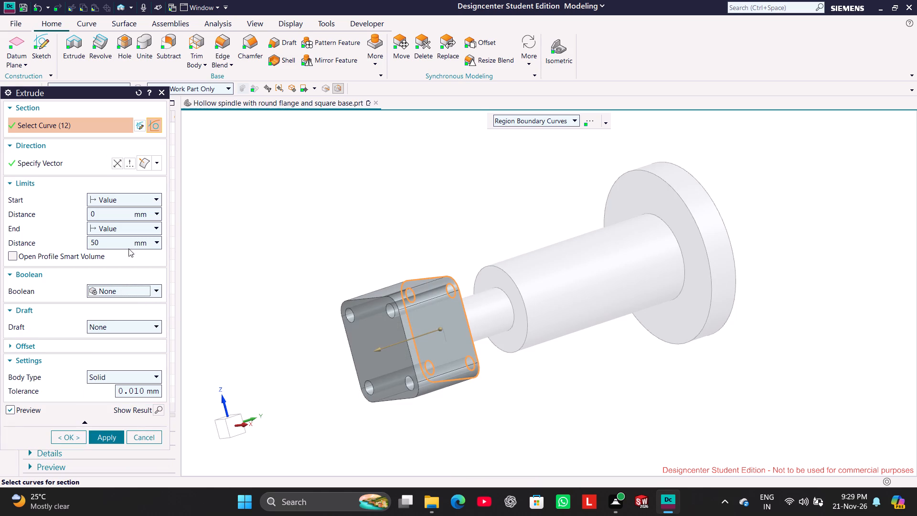
double_click(124, 246)
text(10)
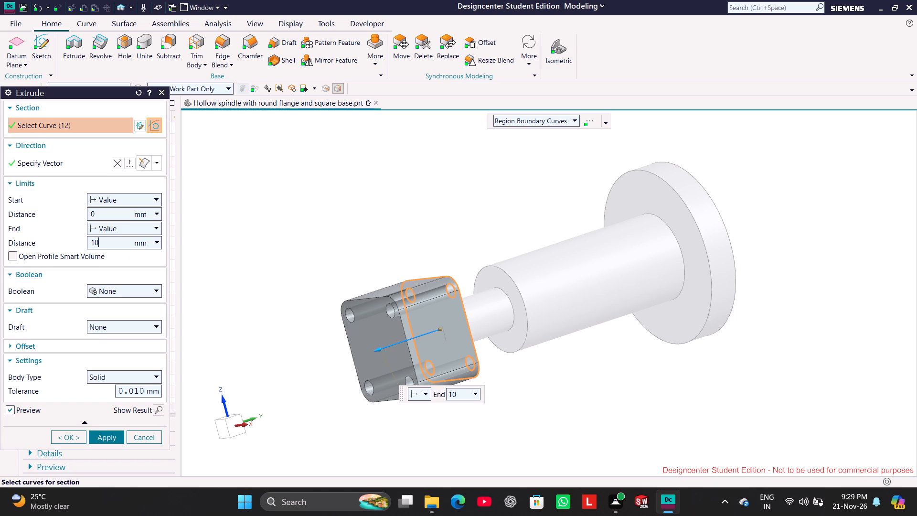
key(2)
key(BackSpace)
key(BackSpace)
key(BackSpace)
text(20)
key(Return)
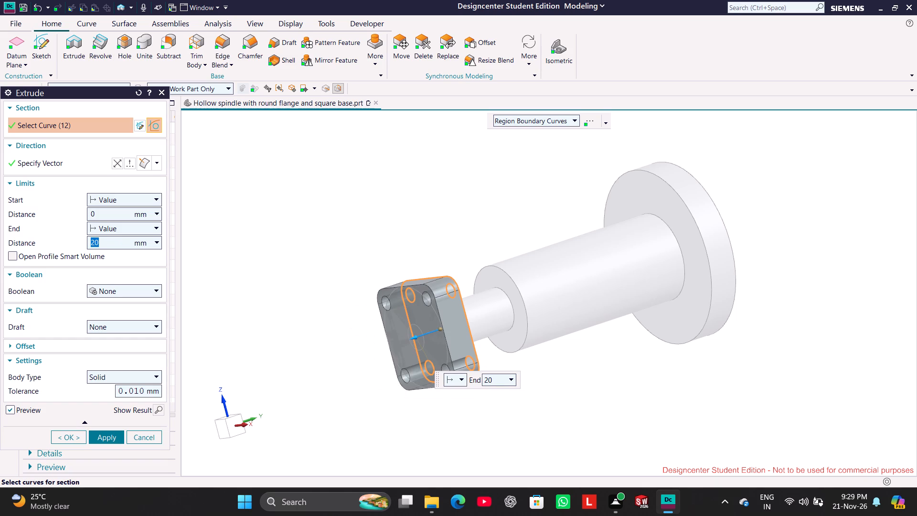
middle_drag(366, 269, 398, 251)
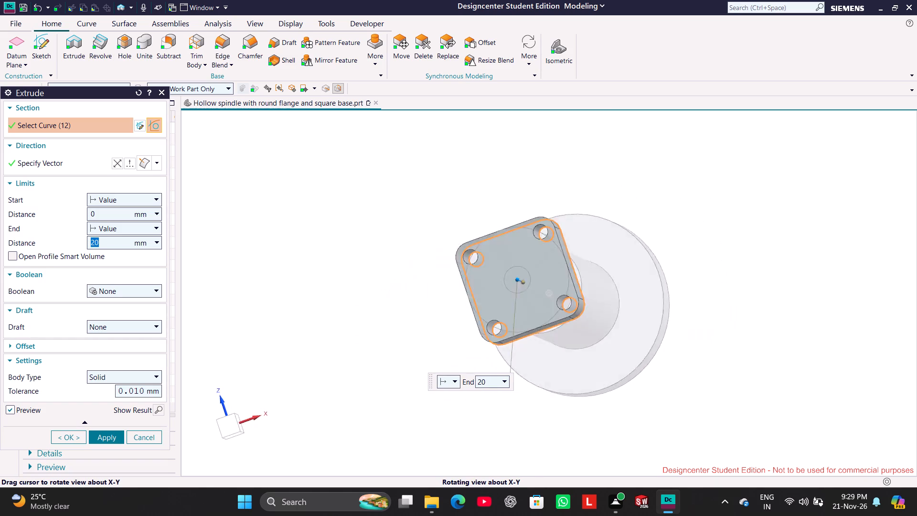
middle_drag(398, 251, 386, 260)
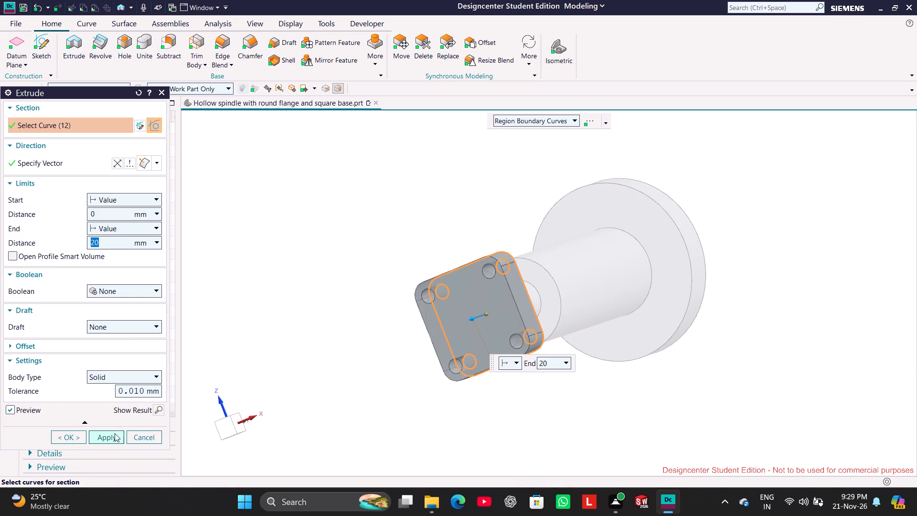
click(115, 433)
click(148, 436)
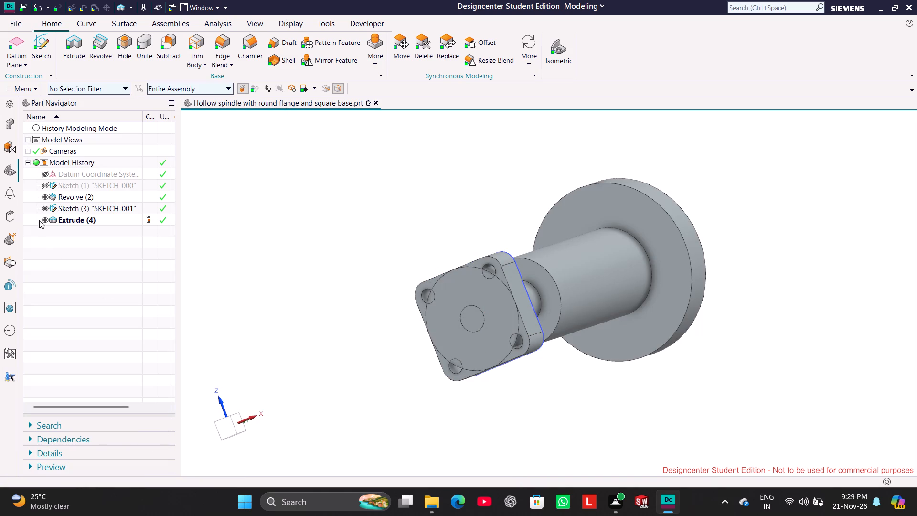
Hide the square base sketch SKETCH_001.
click(43, 208)
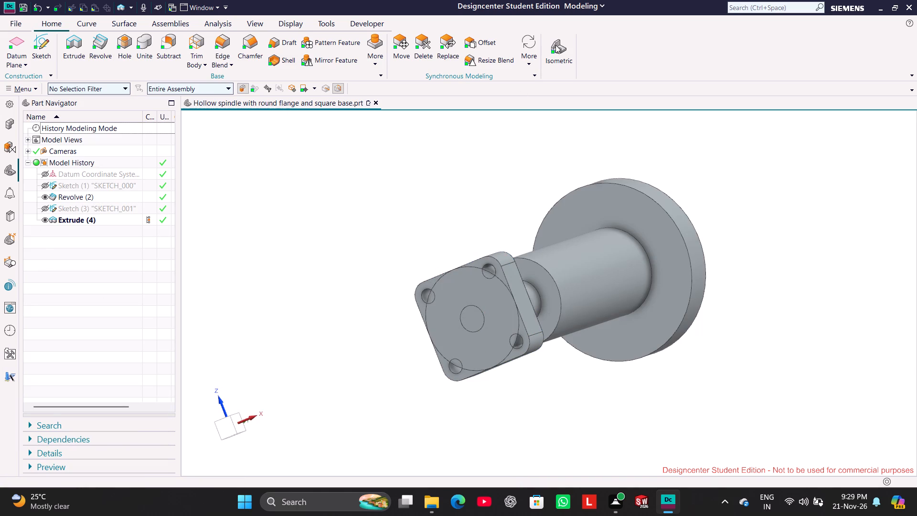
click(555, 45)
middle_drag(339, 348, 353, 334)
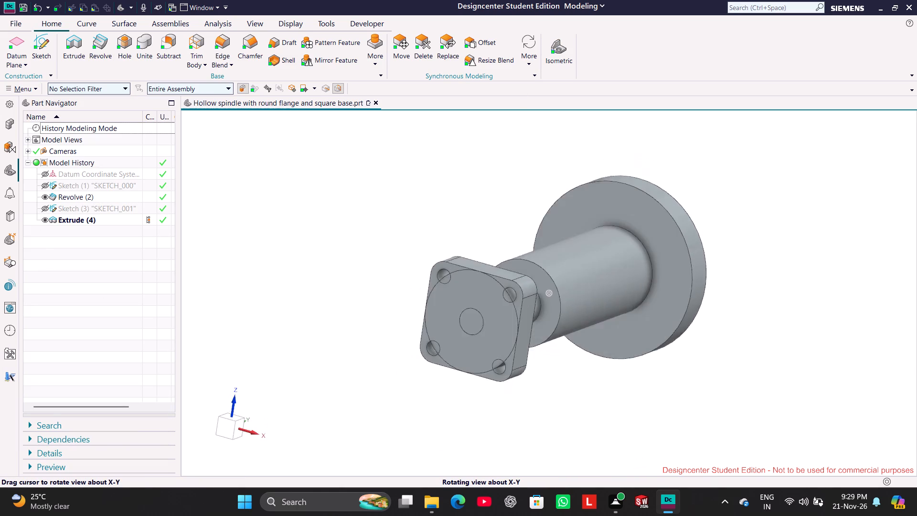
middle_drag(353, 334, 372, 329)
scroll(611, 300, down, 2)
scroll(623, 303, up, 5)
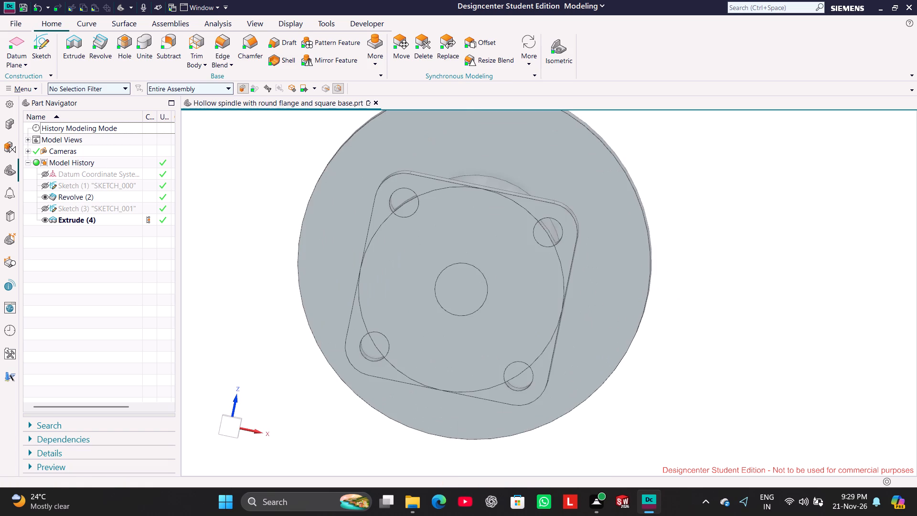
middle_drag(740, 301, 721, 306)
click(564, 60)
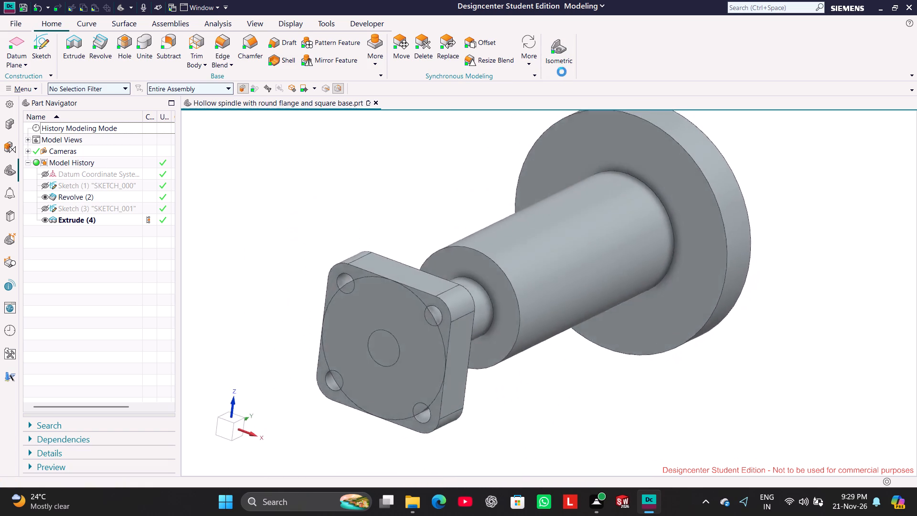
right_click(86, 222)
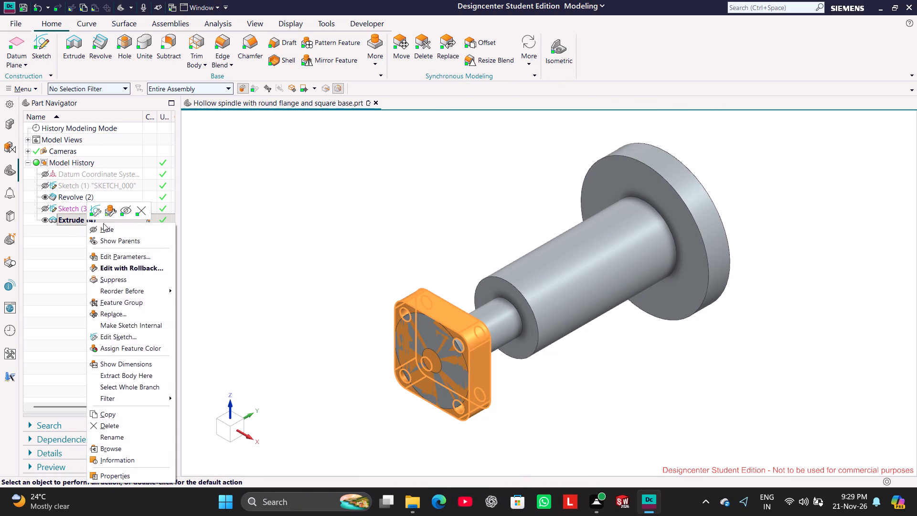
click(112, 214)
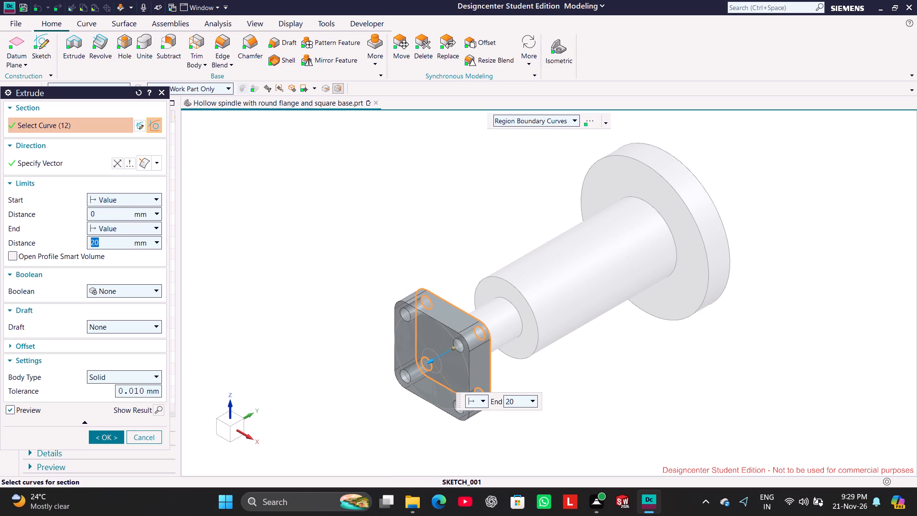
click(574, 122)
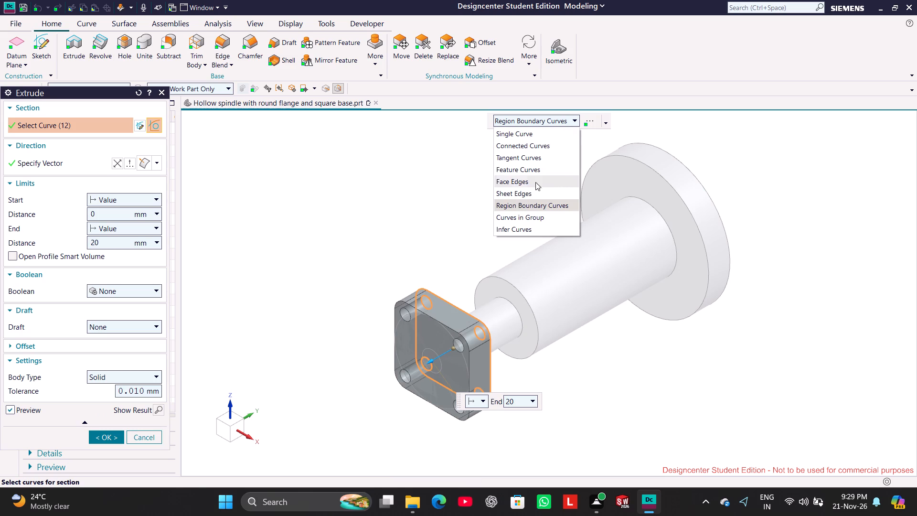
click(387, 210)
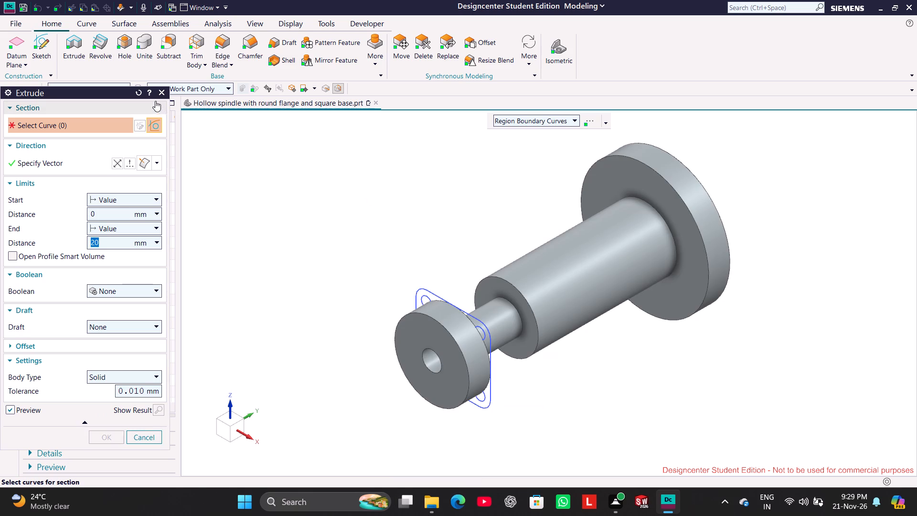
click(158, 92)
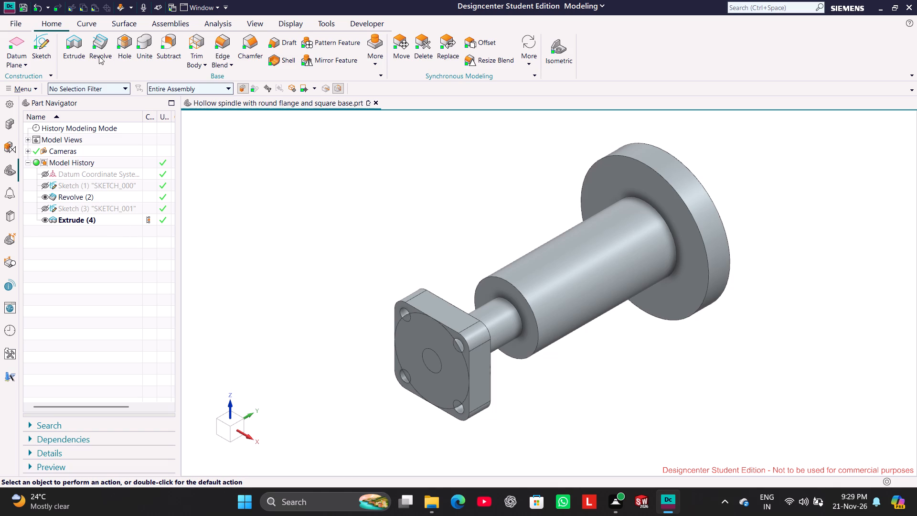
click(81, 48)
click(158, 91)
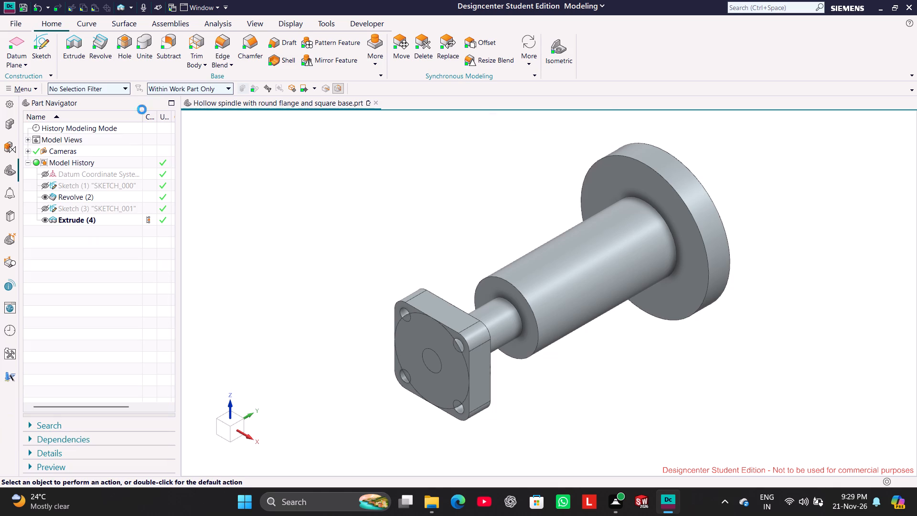
Show the square base sketch SKETCH_001 again.
click(44, 208)
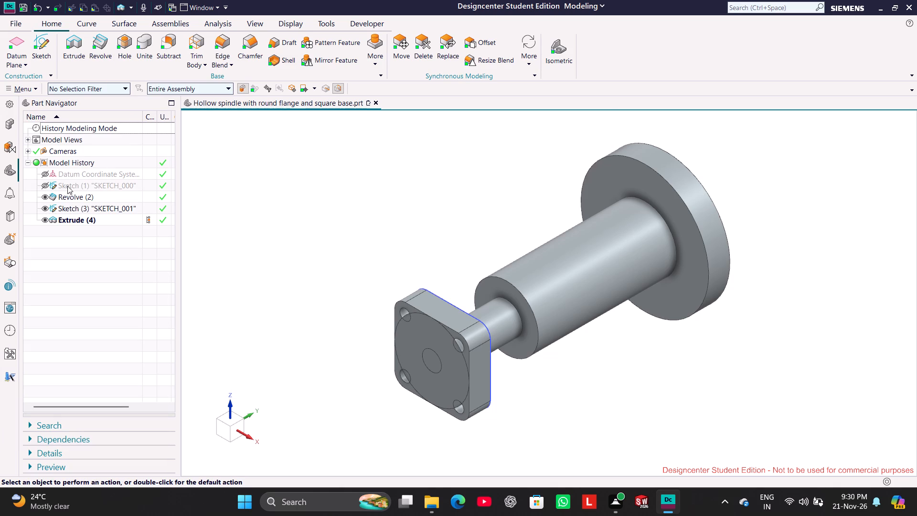
Set up a reversed 20 mm extrusion of the four corner-hole regions inside the round disc outline, with Boolean set to Subtract.
click(75, 49)
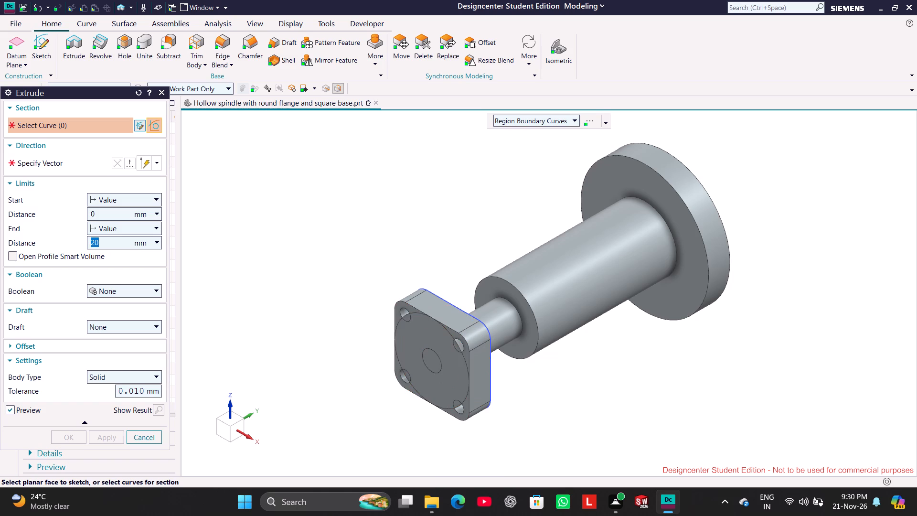
scroll(531, 389, up, 2)
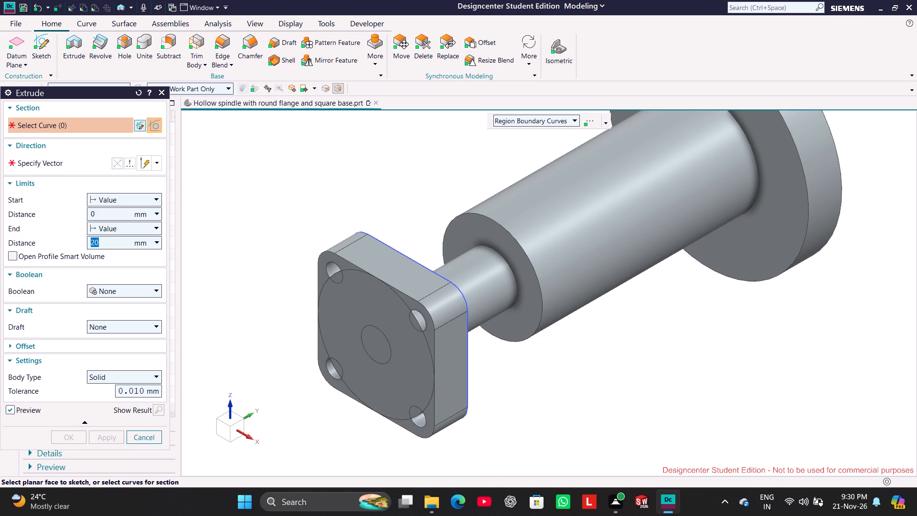
middle_drag(504, 380, 449, 372)
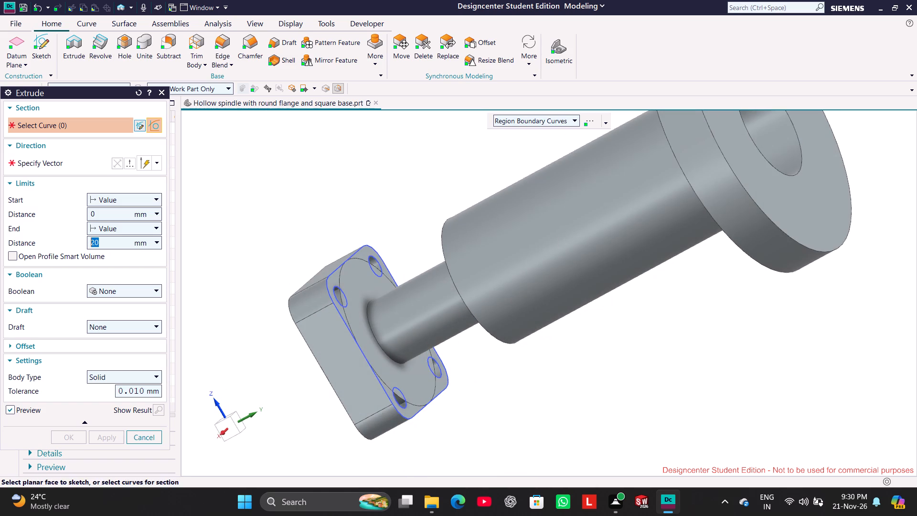
click(344, 304)
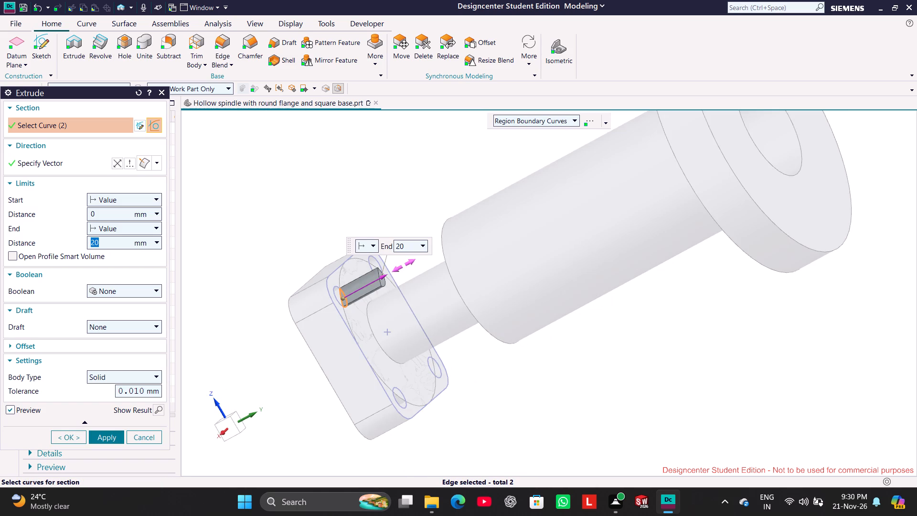
click(373, 270)
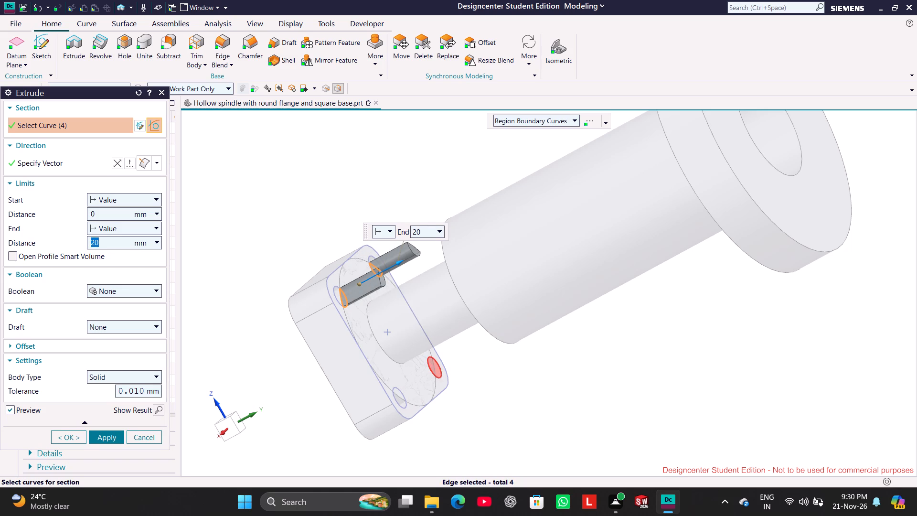
click(432, 367)
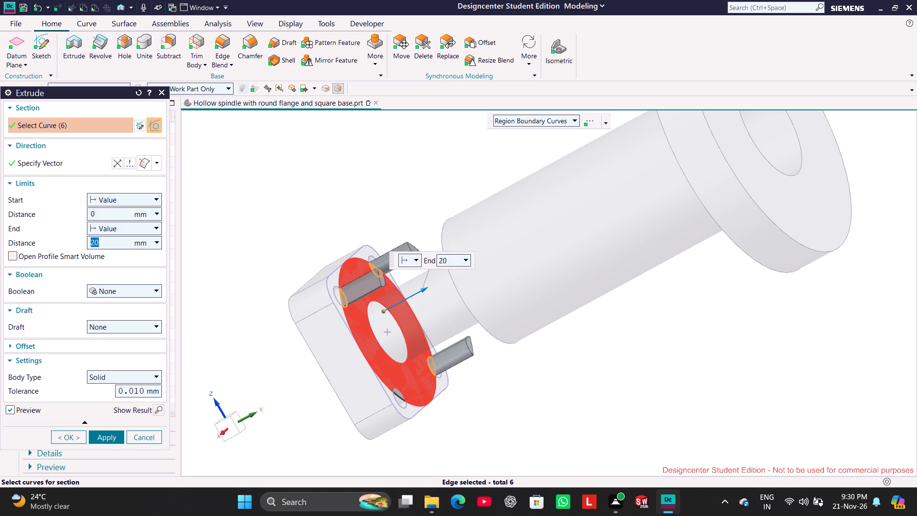
click(400, 393)
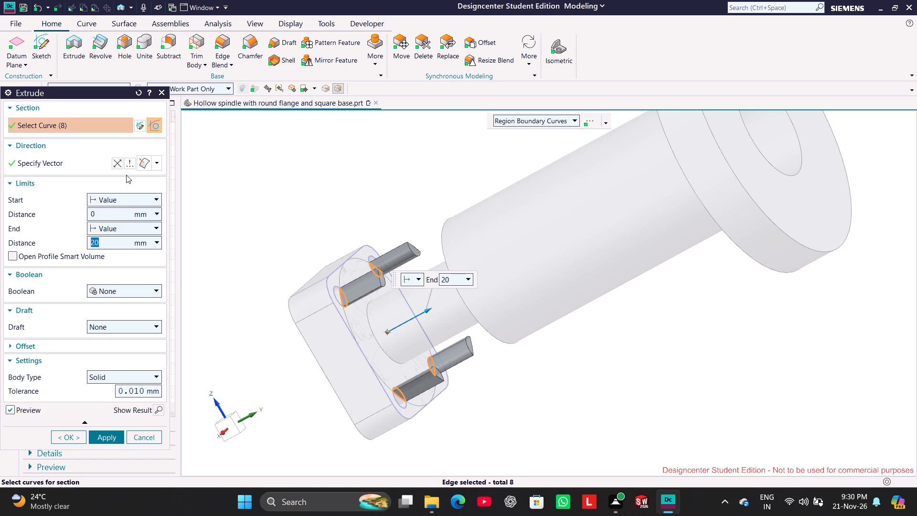
click(121, 166)
middle_drag(304, 175, 367, 177)
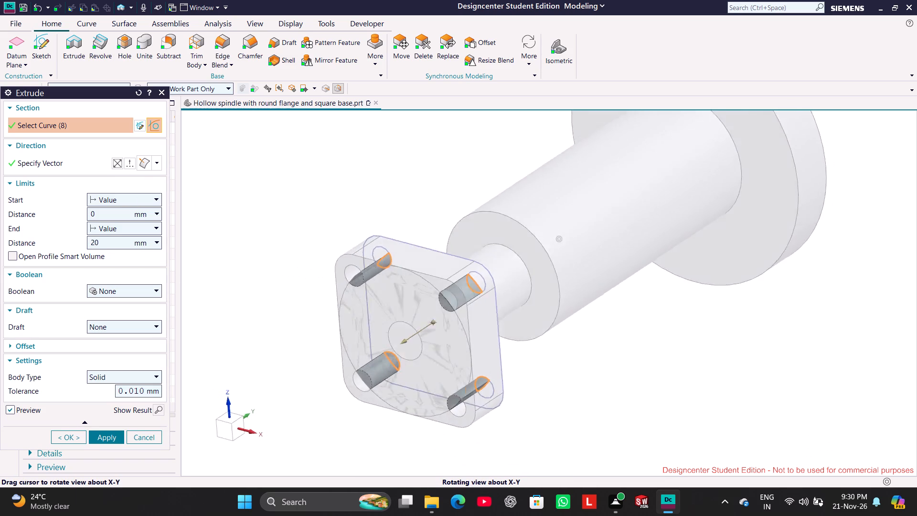
middle_drag(367, 177, 378, 170)
click(157, 291)
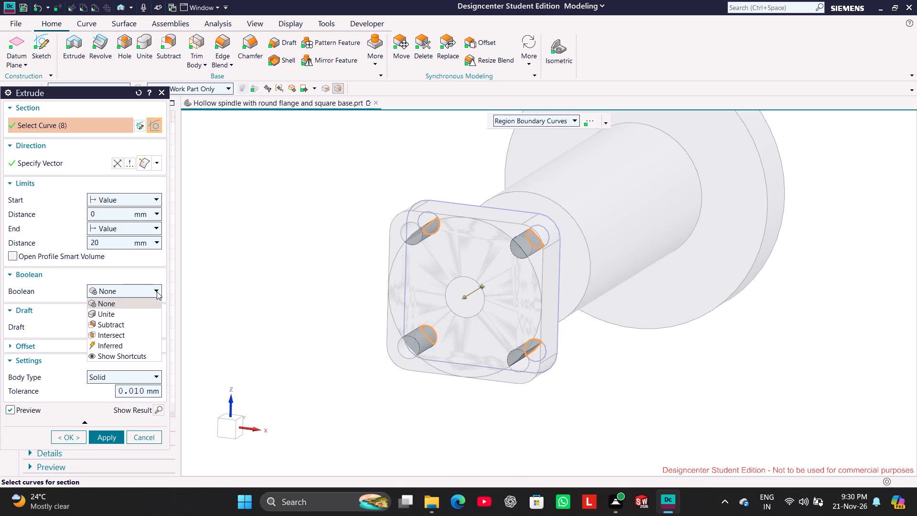
click(157, 291)
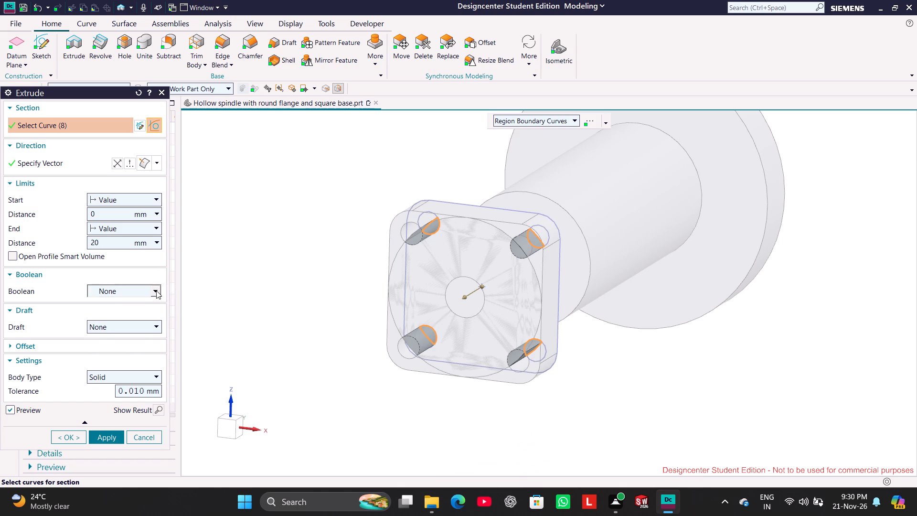
click(156, 290)
click(136, 328)
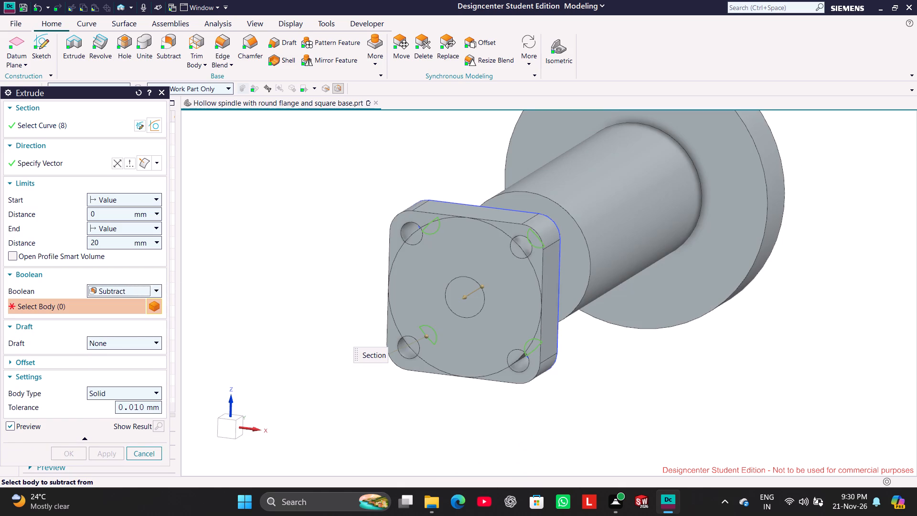
Select the square base plate as the target body and try to subtract the hole regions with an end distance of 30 mm.
middle_drag(284, 293, 303, 279)
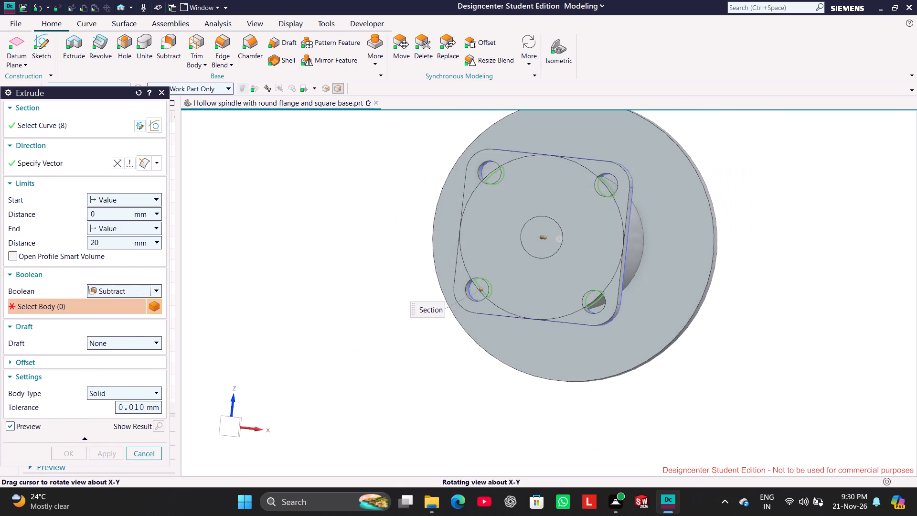
middle_drag(303, 279, 303, 283)
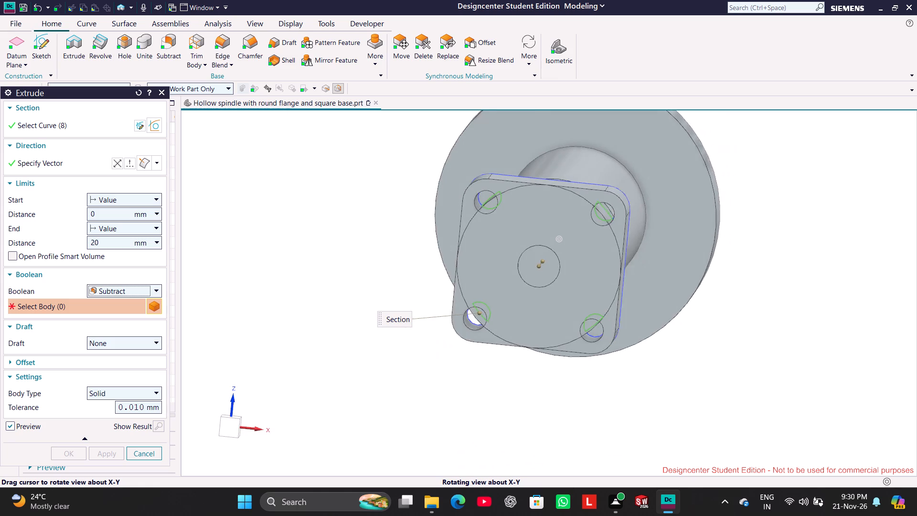
middle_drag(303, 283, 300, 283)
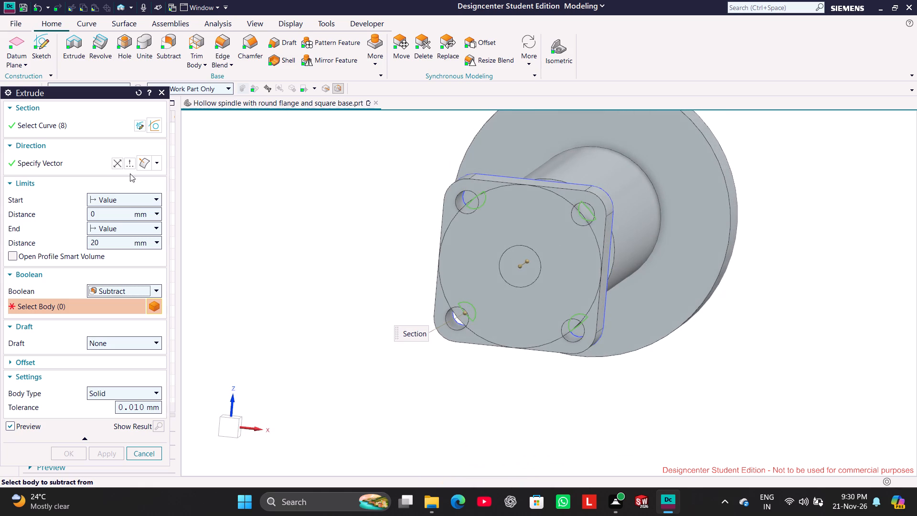
click(122, 164)
click(122, 164)
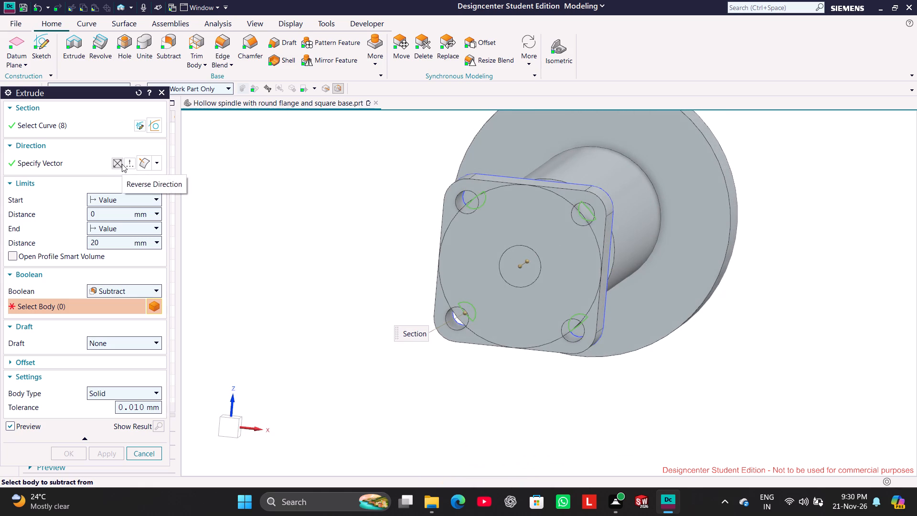
double_click(119, 243)
text(30)
key(Return)
middle_drag(259, 269, 258, 269)
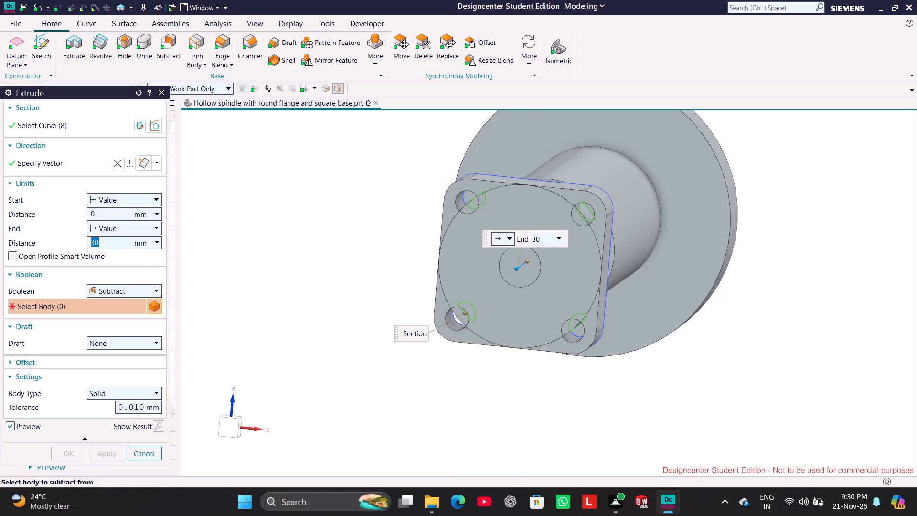
middle_drag(258, 269, 214, 290)
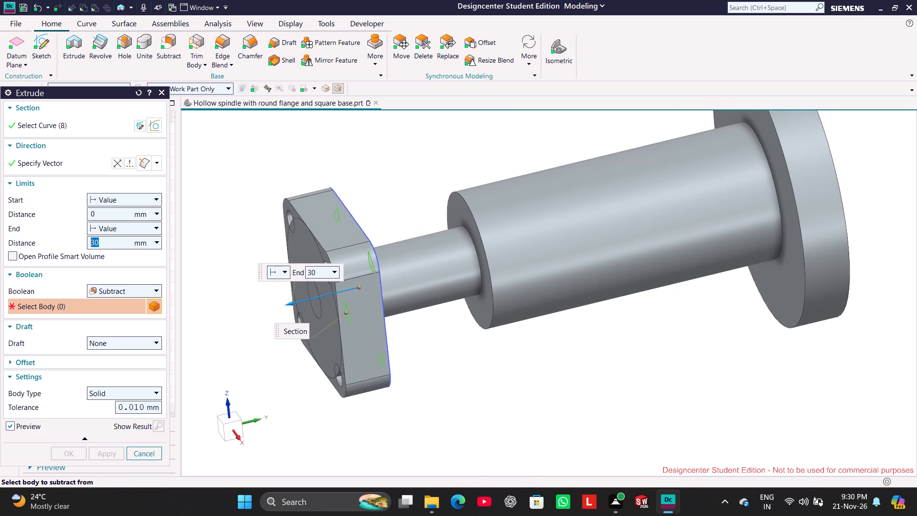
click(375, 350)
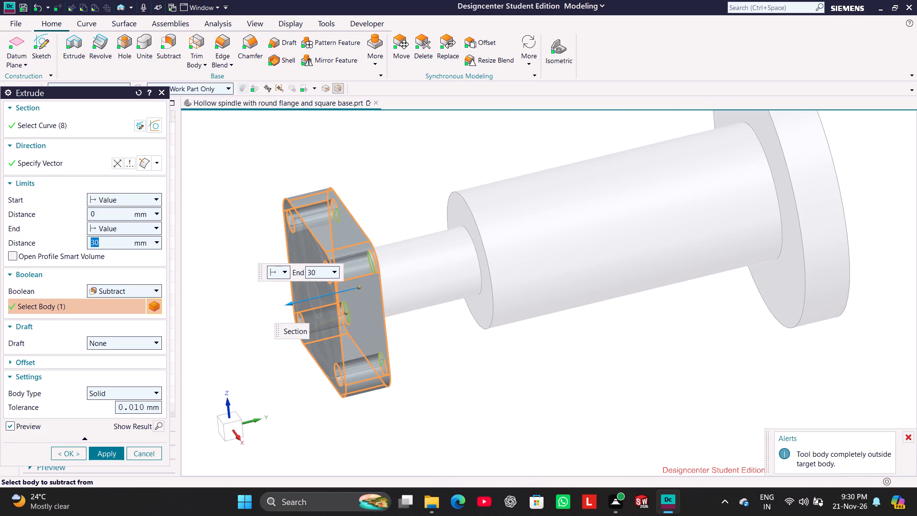
middle_drag(198, 210, 248, 200)
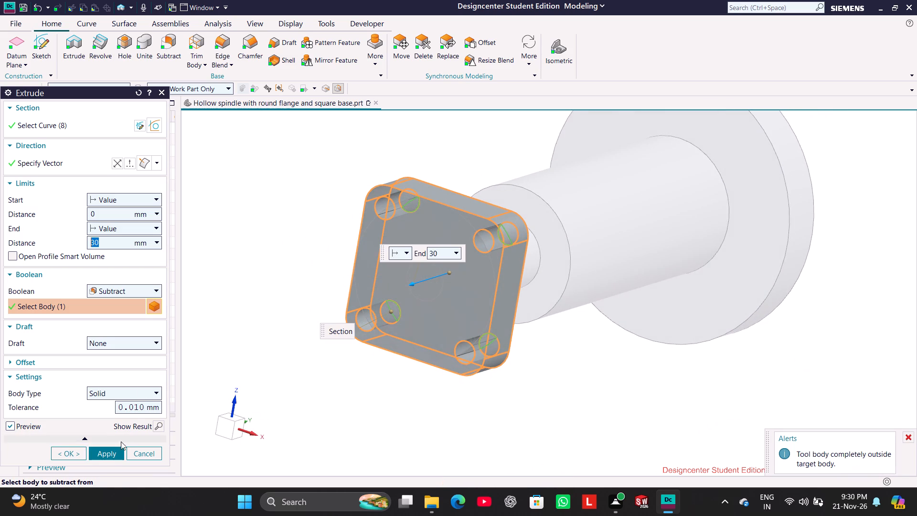
click(117, 448)
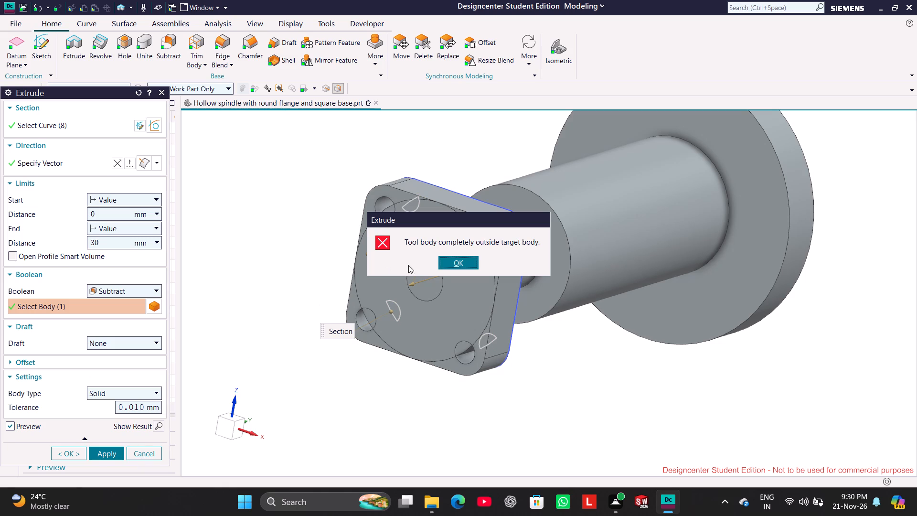
click(443, 263)
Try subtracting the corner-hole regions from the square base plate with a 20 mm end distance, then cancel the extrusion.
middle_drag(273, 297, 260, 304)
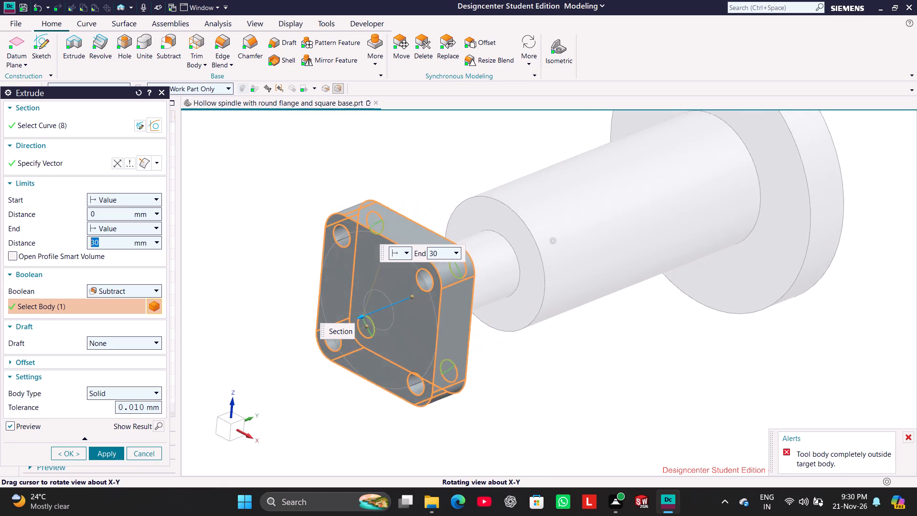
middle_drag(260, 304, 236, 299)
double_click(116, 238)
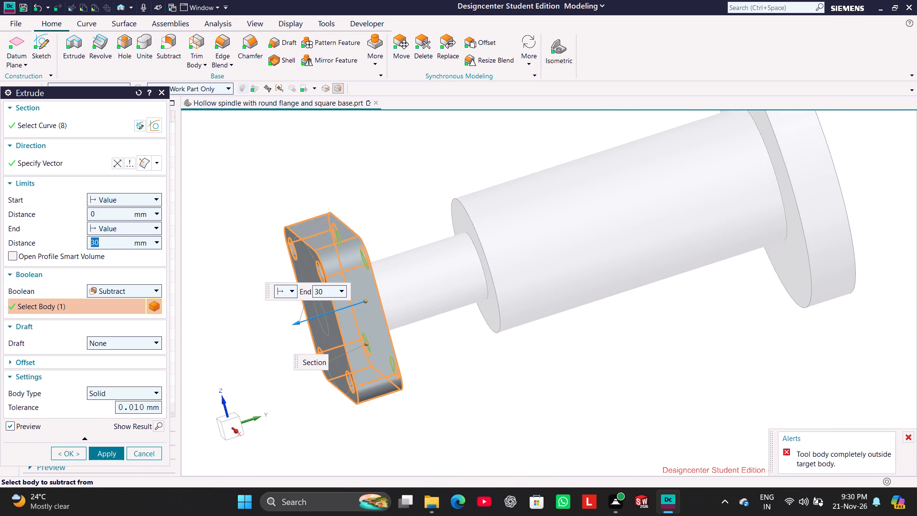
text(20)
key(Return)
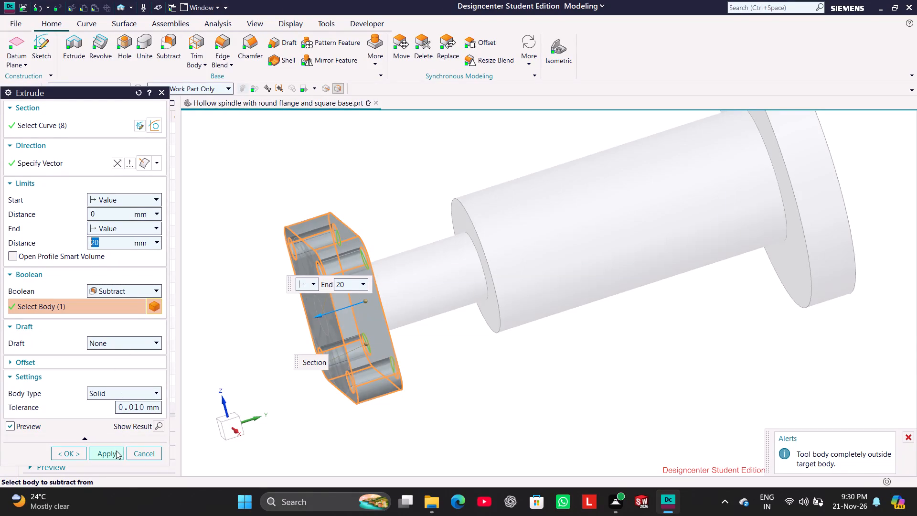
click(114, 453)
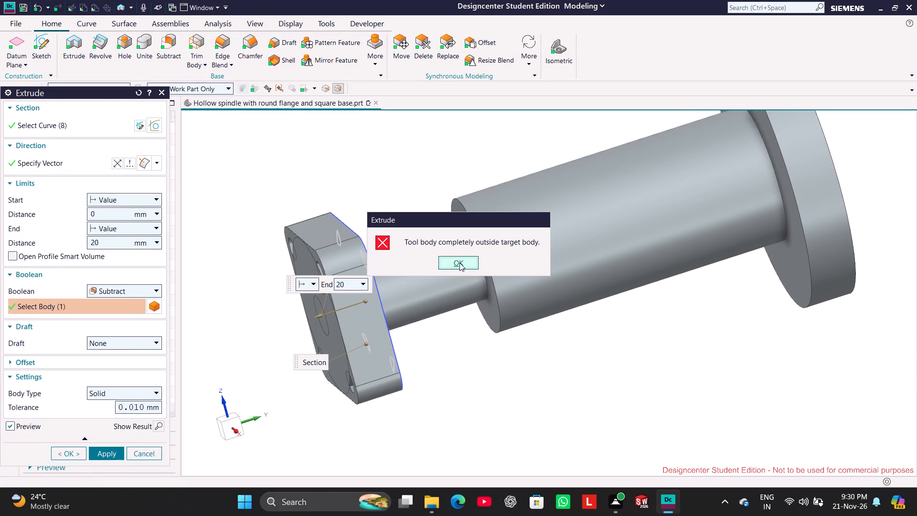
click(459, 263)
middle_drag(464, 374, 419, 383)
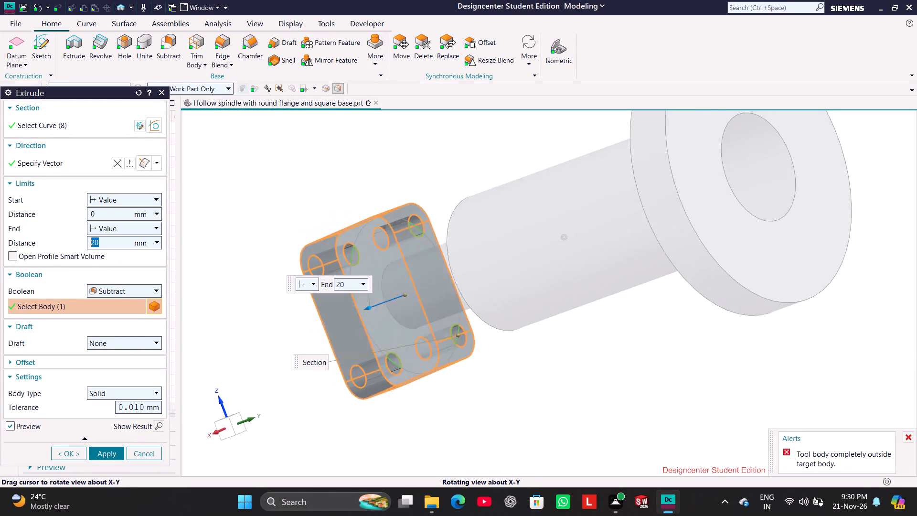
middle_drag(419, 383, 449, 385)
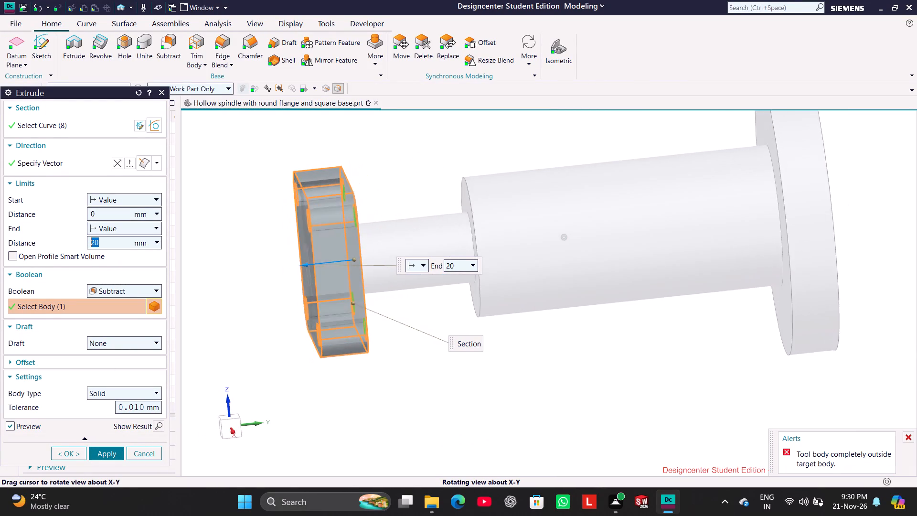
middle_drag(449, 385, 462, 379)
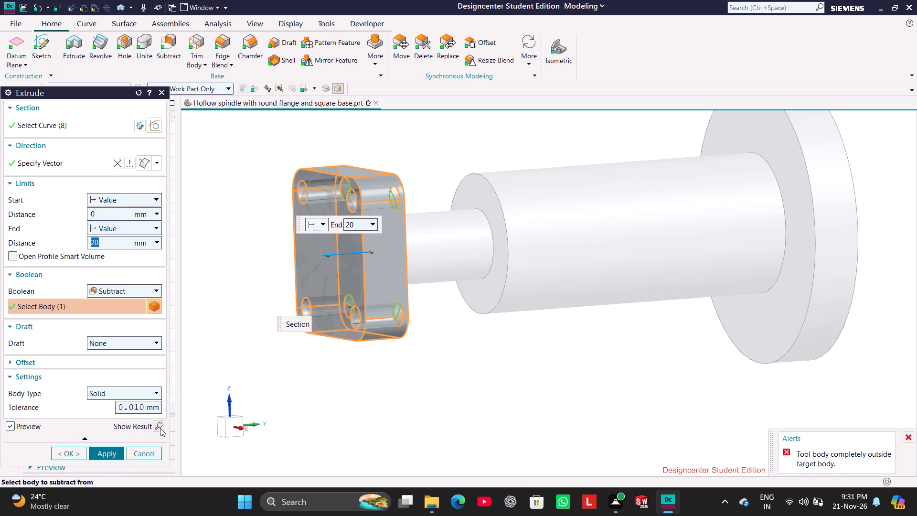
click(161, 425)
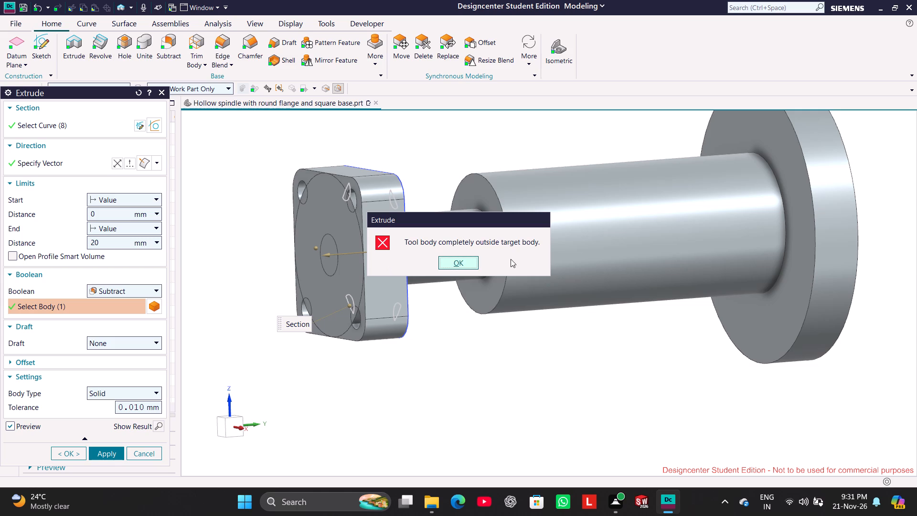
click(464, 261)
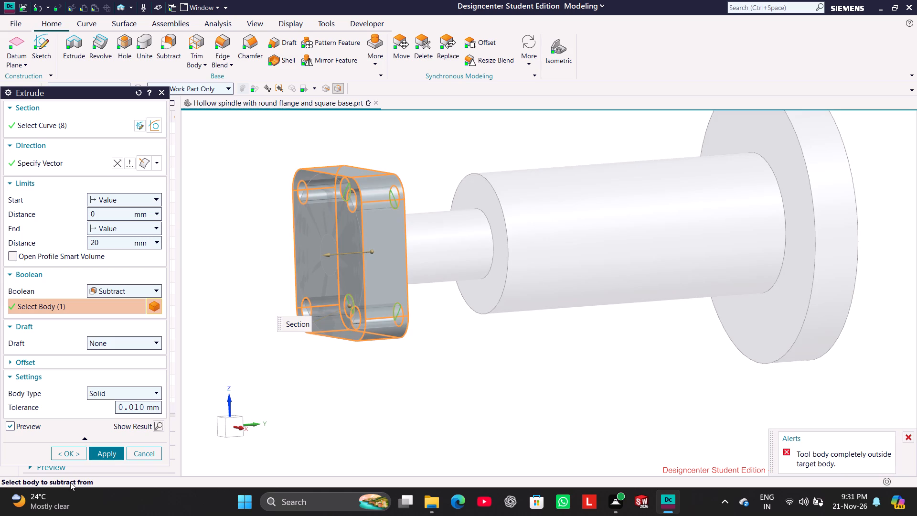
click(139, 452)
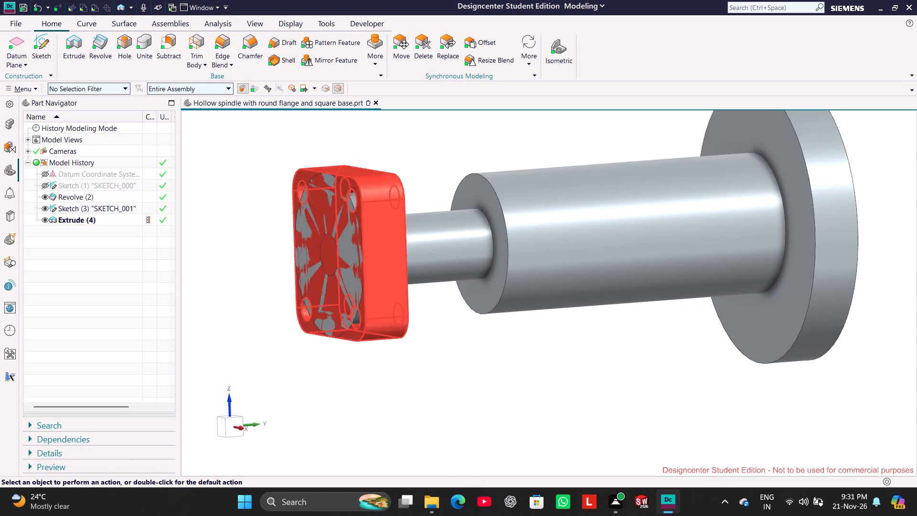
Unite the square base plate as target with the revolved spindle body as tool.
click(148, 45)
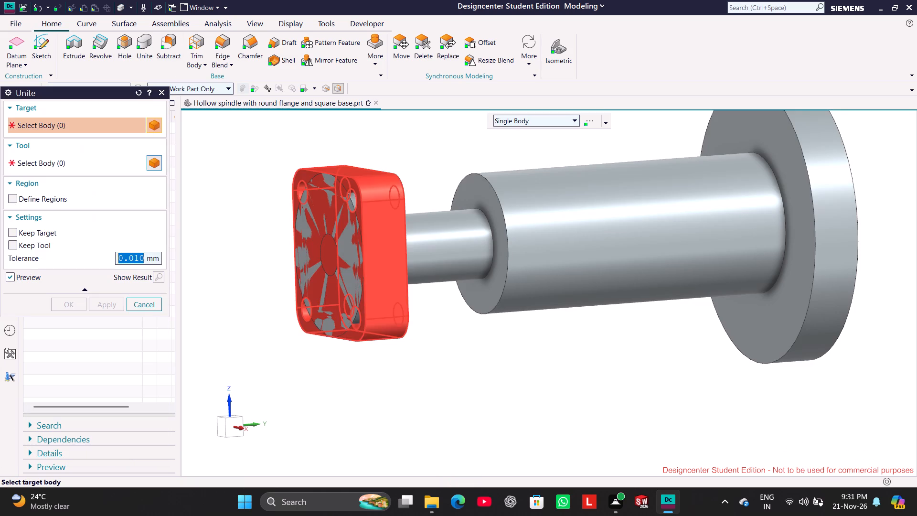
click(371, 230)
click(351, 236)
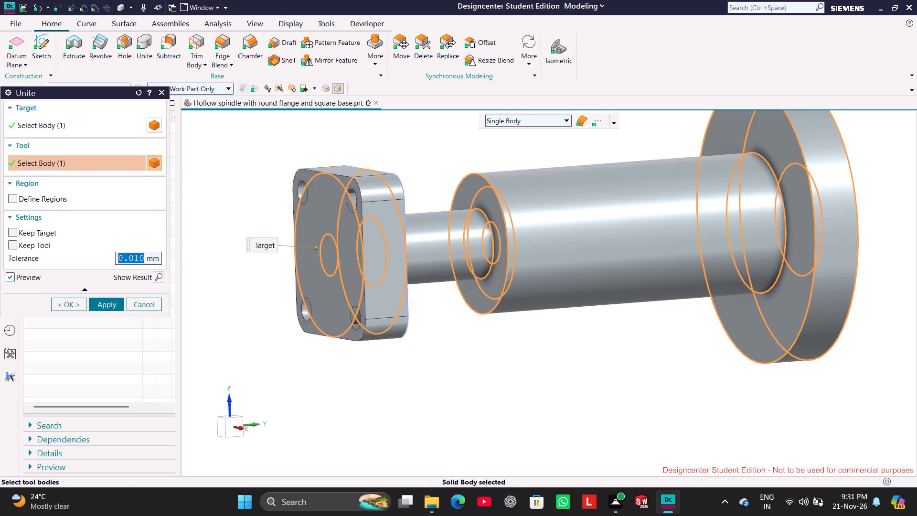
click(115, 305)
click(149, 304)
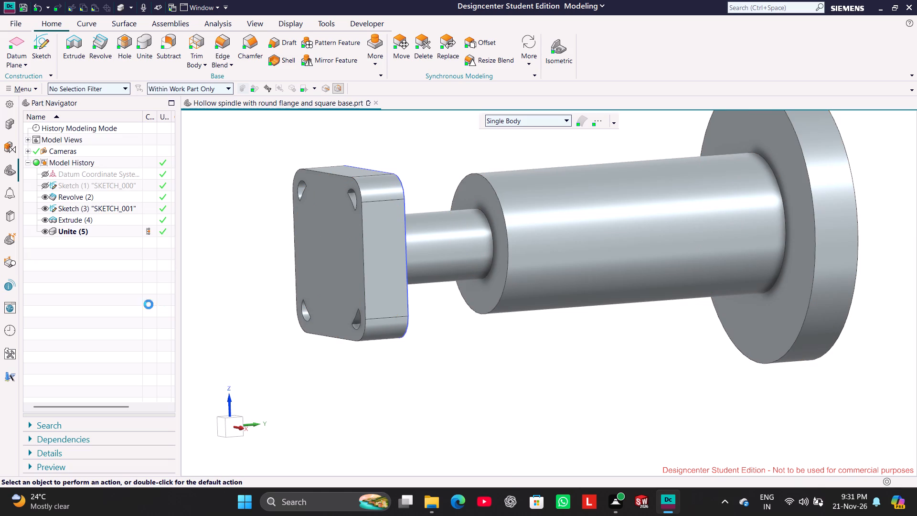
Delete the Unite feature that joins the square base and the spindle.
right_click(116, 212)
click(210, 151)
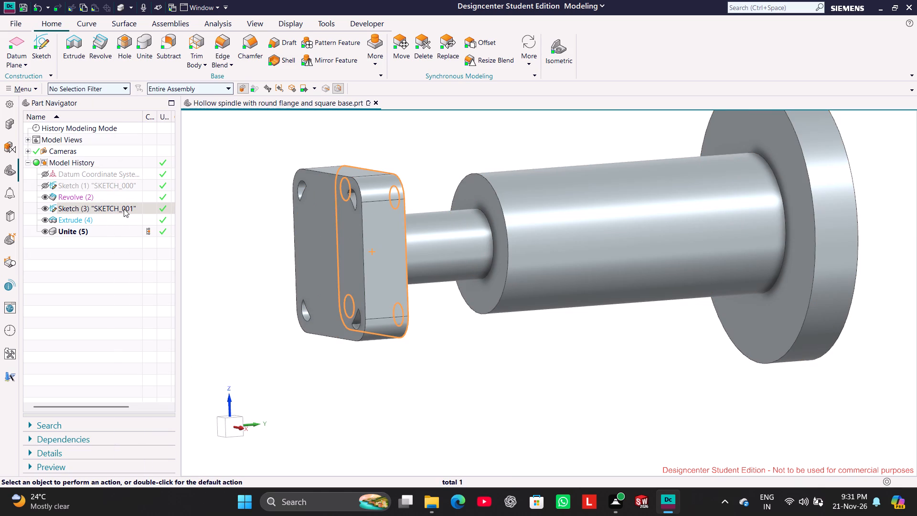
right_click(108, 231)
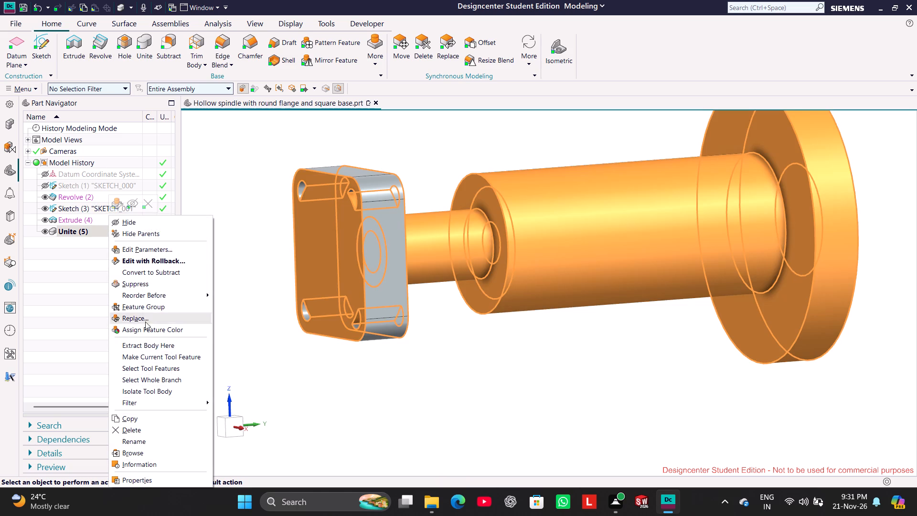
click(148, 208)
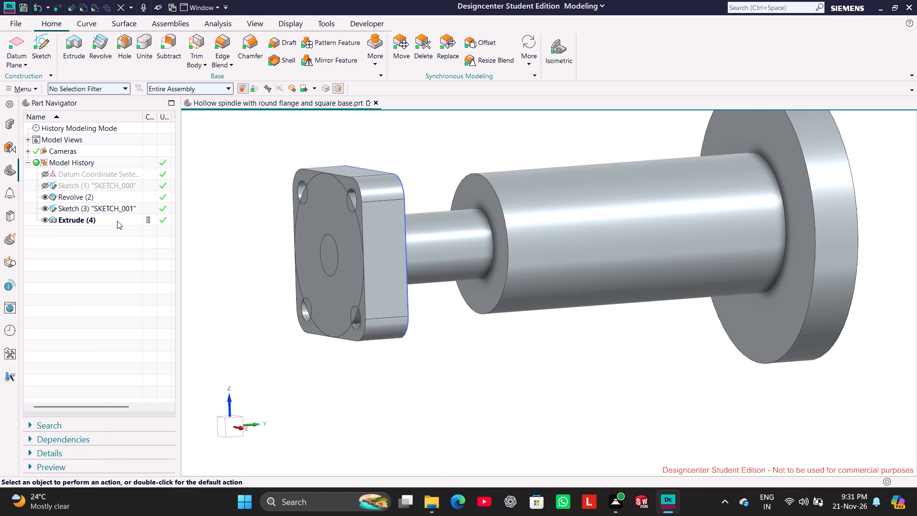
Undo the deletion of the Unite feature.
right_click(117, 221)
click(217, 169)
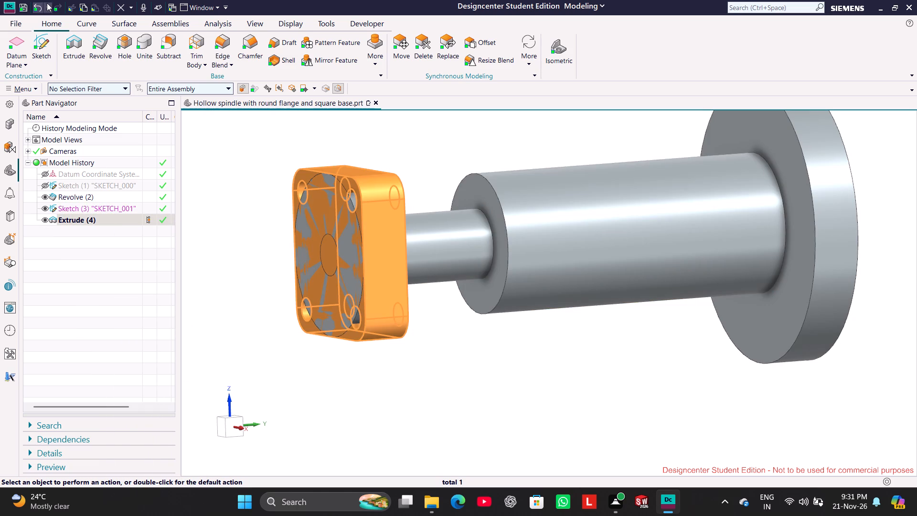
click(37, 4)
Delete the square base extrusion, Extrude (4), along with the features that depend on it.
right_click(96, 219)
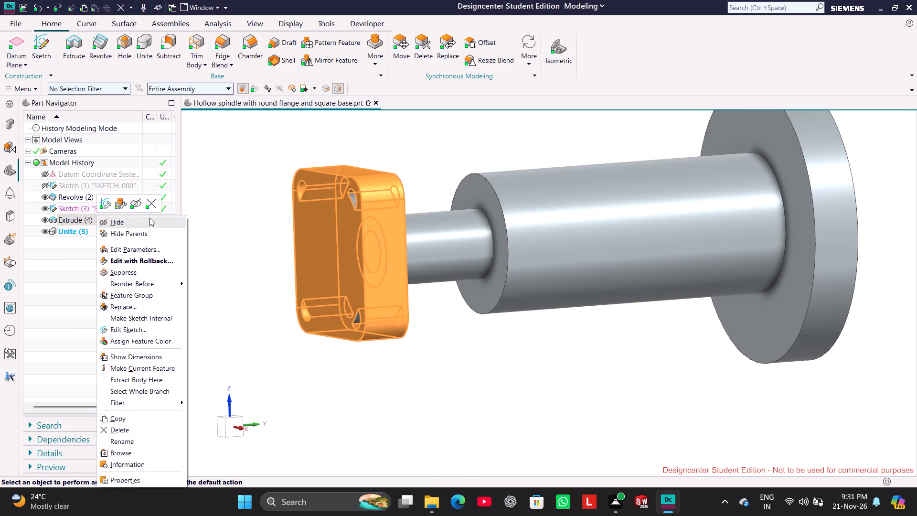
click(152, 210)
click(153, 205)
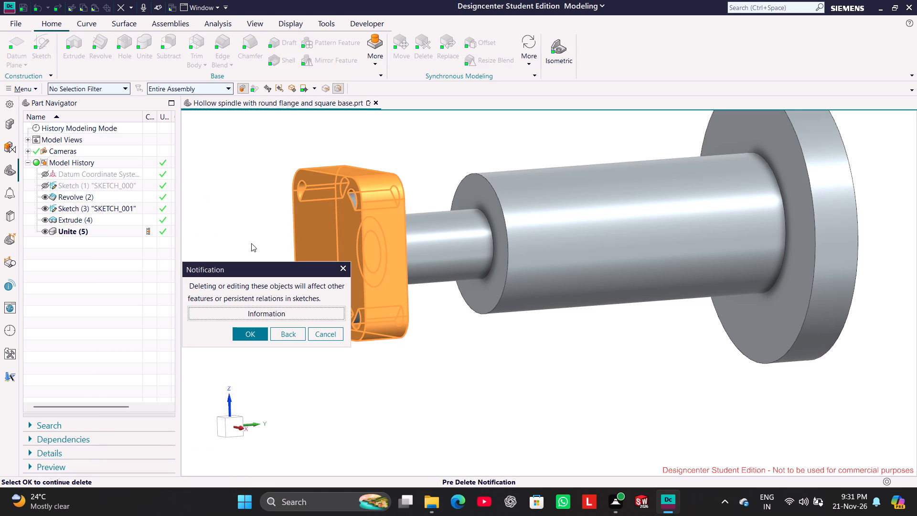
click(252, 335)
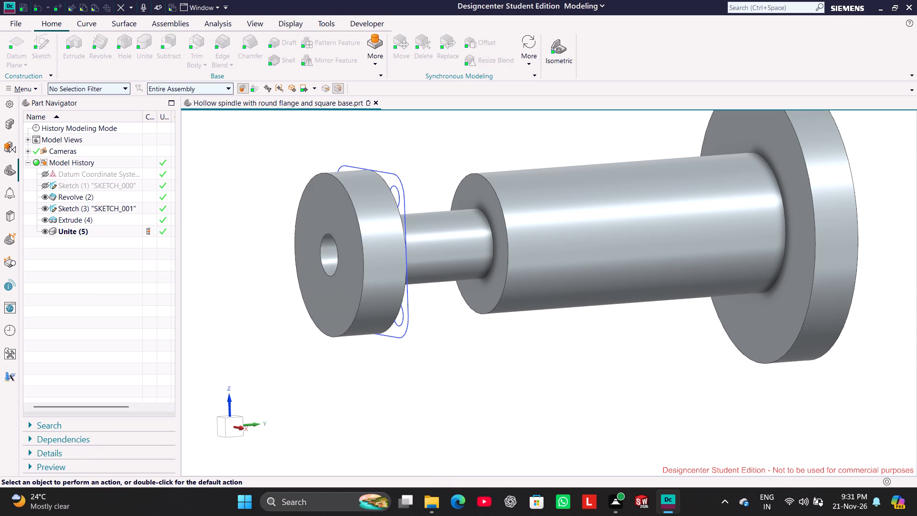
Extrude the square base region with its four corner holes 20 mm in the reversed direction, with Boolean set to None.
click(79, 46)
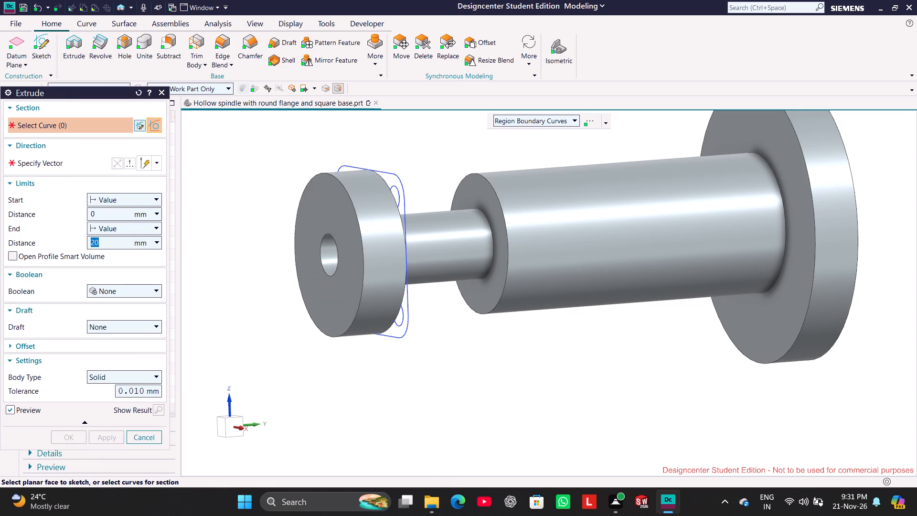
click(395, 176)
middle_drag(239, 245, 218, 260)
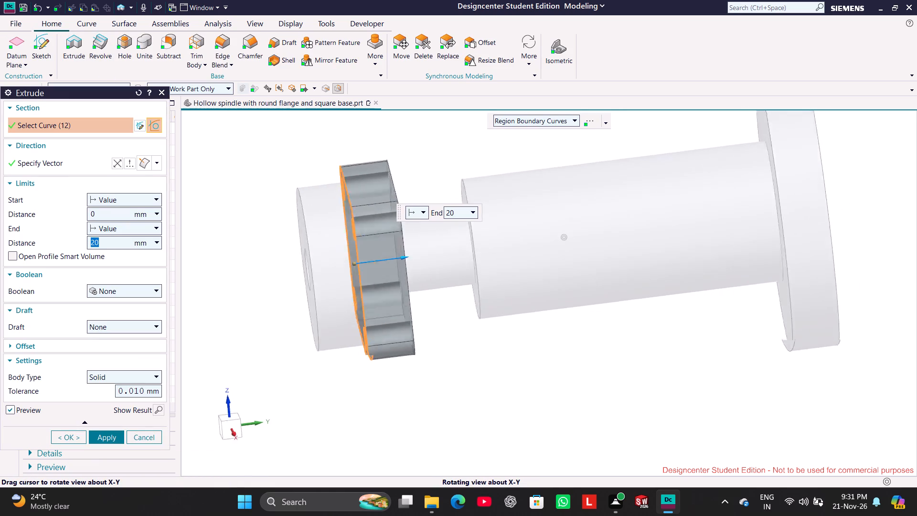
middle_drag(218, 260, 223, 262)
click(120, 164)
middle_drag(229, 221, 236, 222)
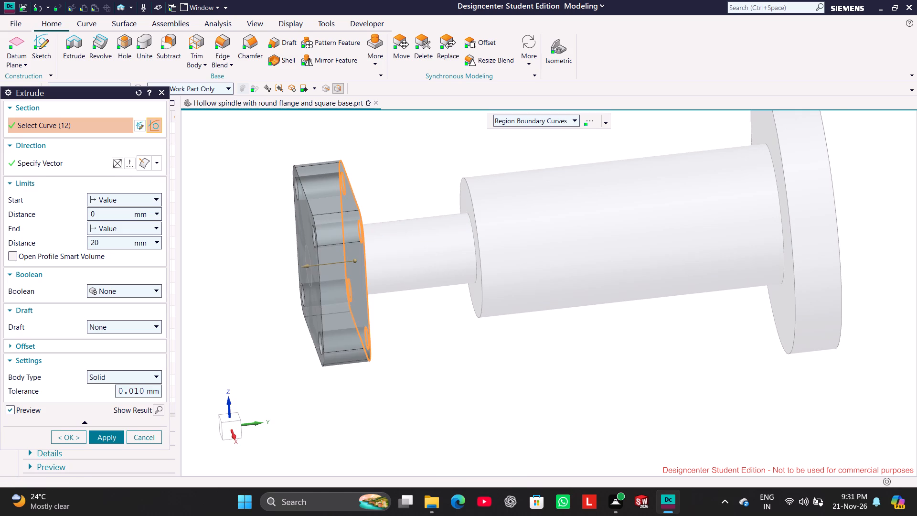
middle_drag(236, 222, 292, 218)
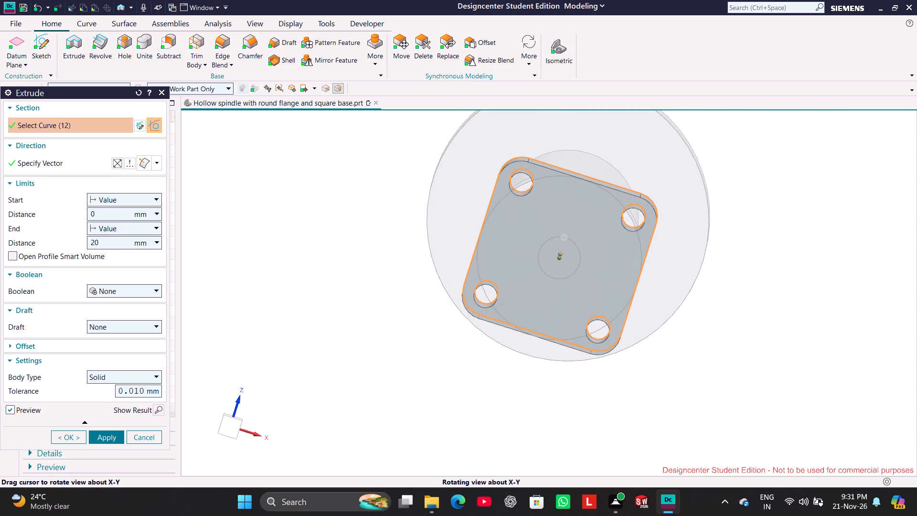
middle_drag(292, 218, 292, 217)
click(110, 432)
click(141, 439)
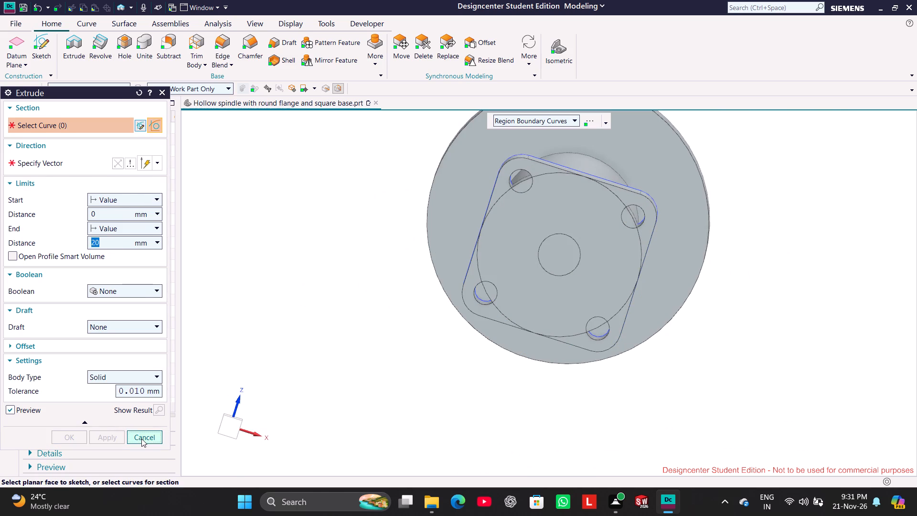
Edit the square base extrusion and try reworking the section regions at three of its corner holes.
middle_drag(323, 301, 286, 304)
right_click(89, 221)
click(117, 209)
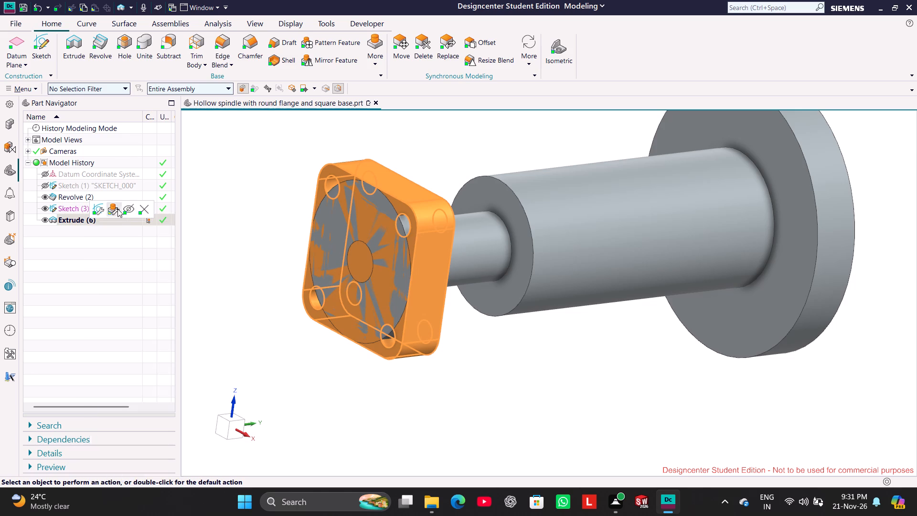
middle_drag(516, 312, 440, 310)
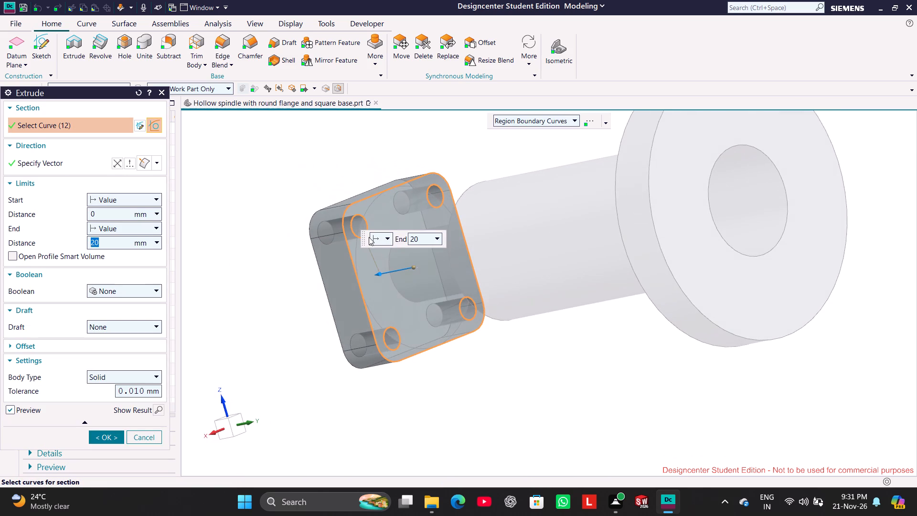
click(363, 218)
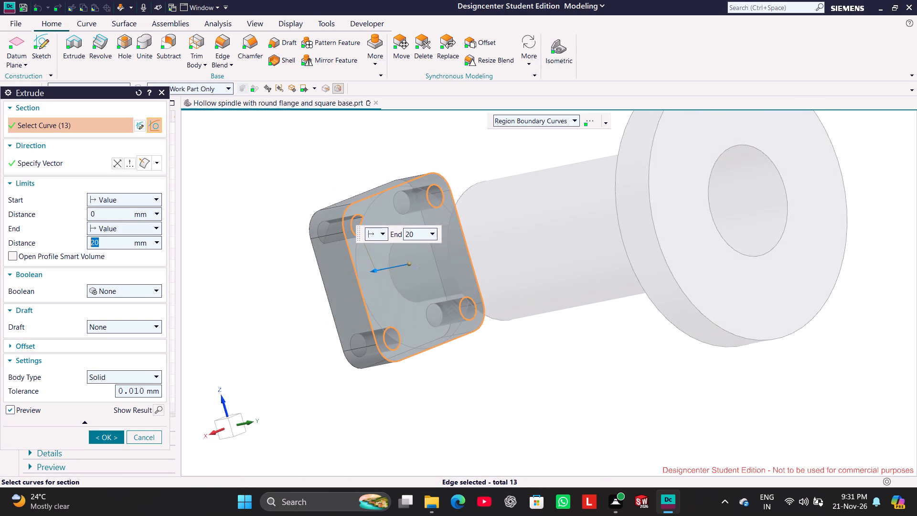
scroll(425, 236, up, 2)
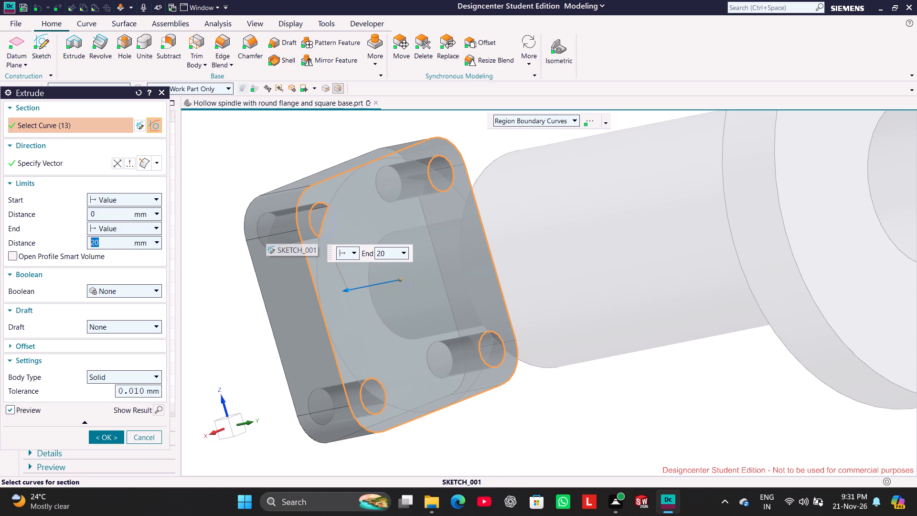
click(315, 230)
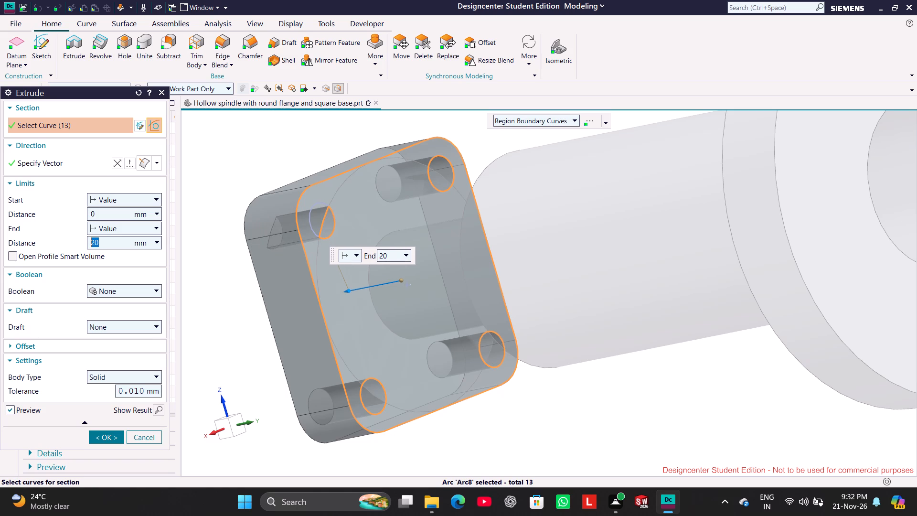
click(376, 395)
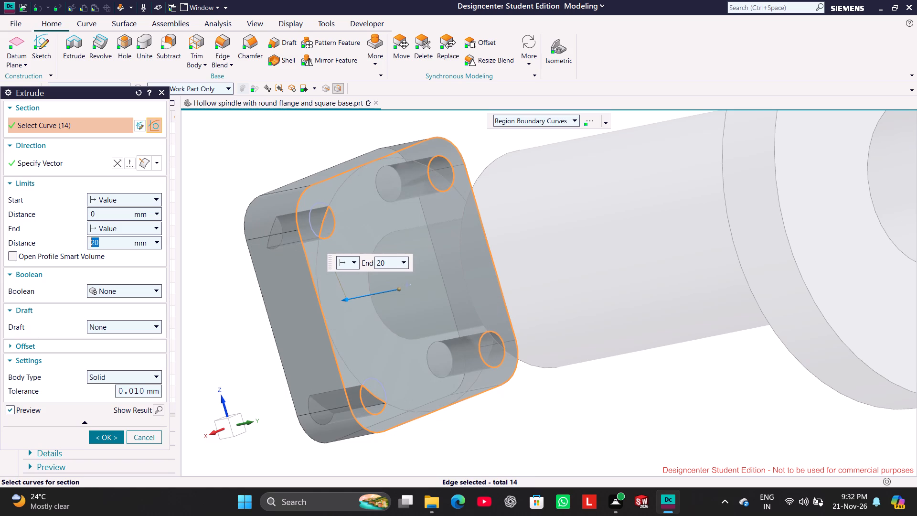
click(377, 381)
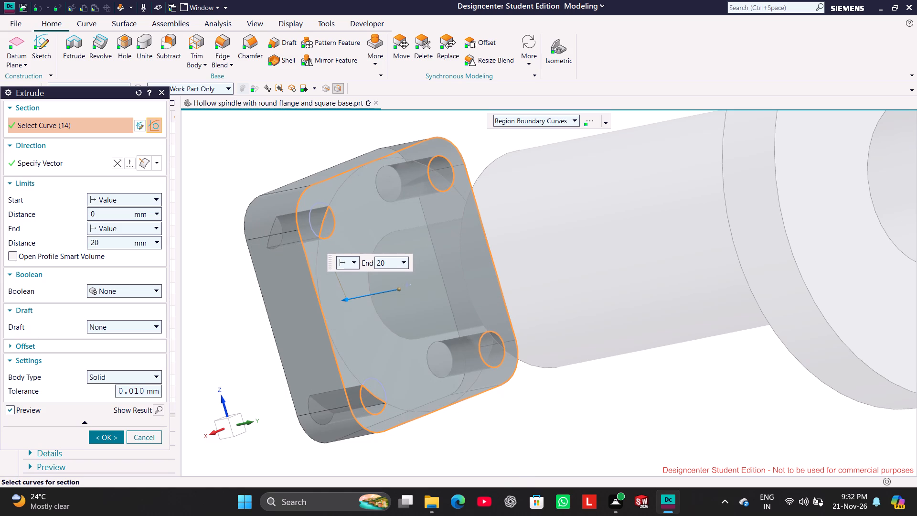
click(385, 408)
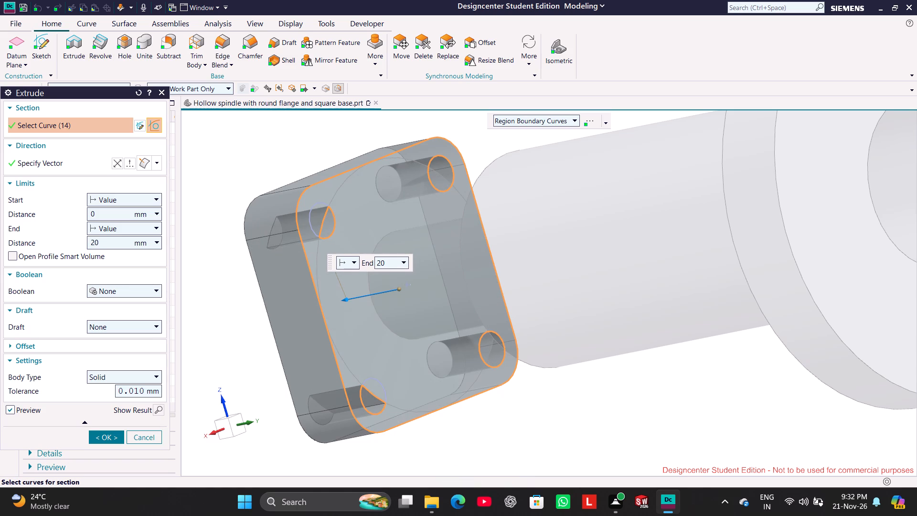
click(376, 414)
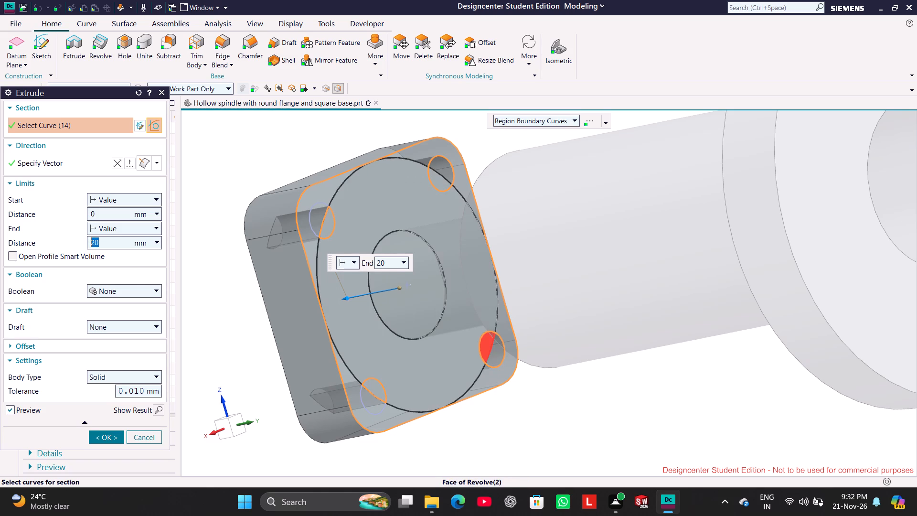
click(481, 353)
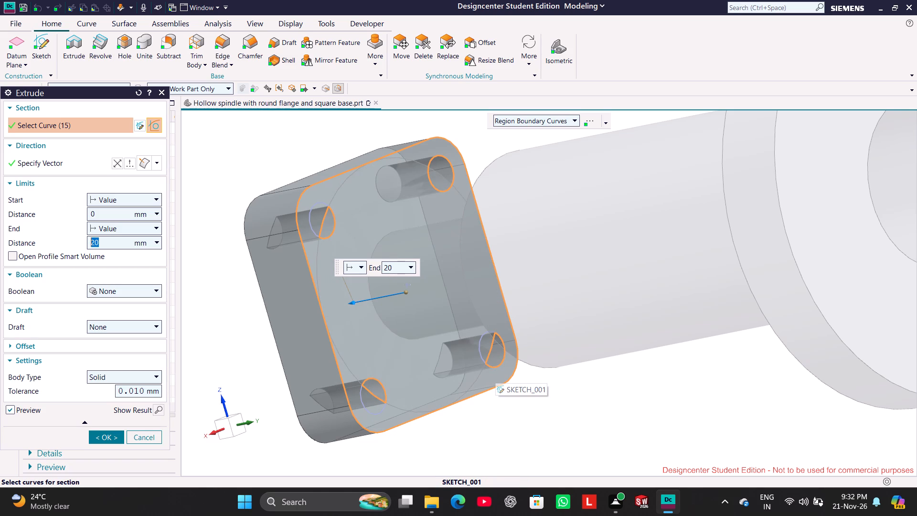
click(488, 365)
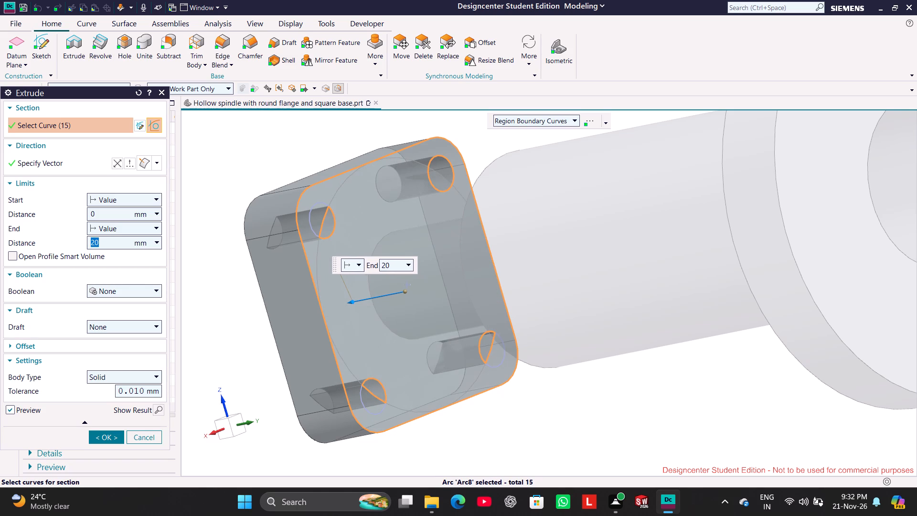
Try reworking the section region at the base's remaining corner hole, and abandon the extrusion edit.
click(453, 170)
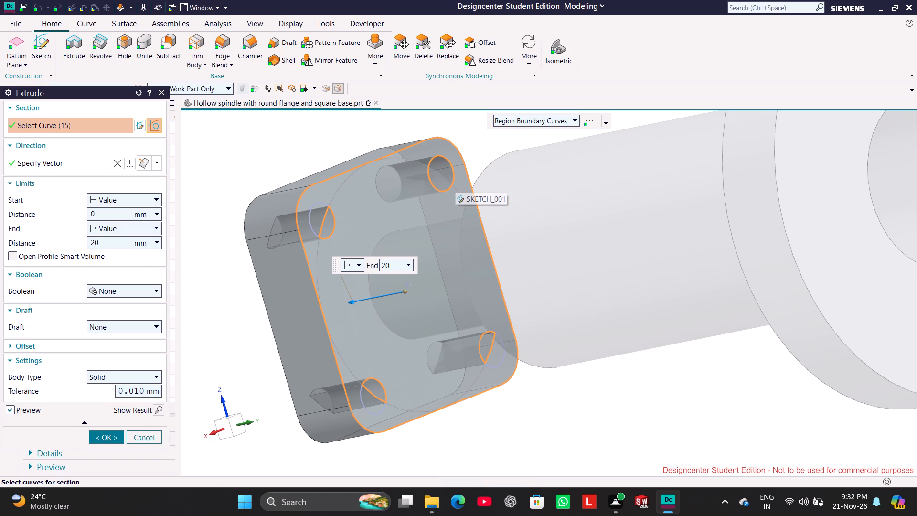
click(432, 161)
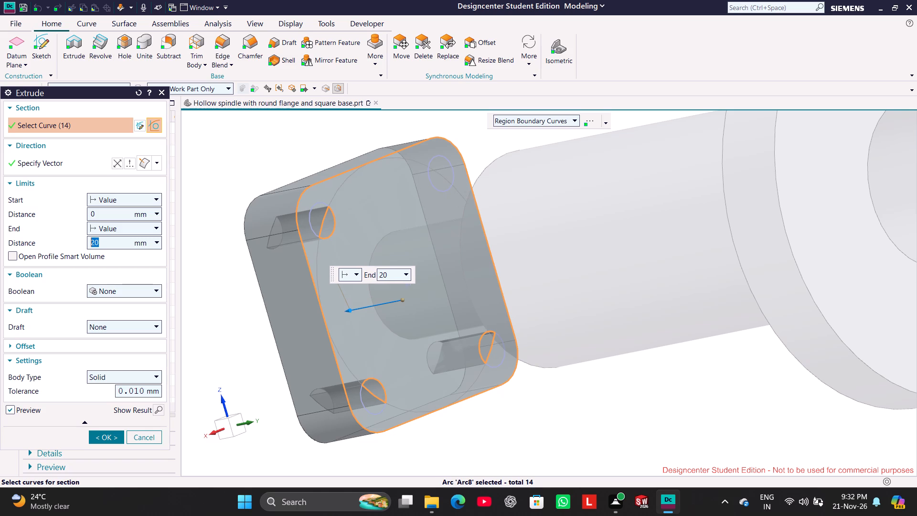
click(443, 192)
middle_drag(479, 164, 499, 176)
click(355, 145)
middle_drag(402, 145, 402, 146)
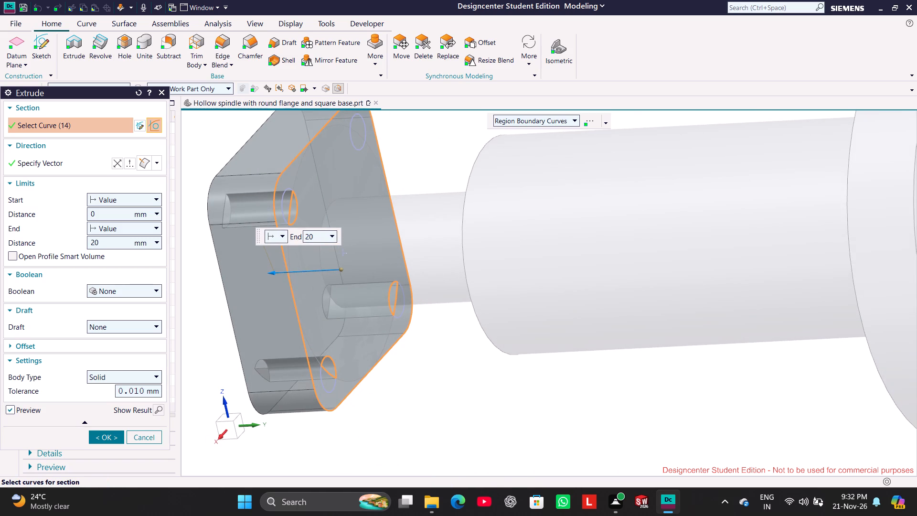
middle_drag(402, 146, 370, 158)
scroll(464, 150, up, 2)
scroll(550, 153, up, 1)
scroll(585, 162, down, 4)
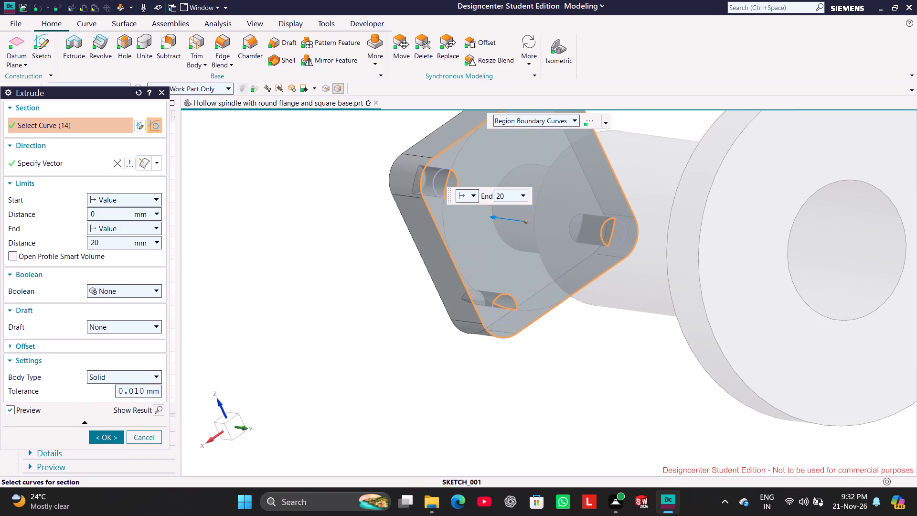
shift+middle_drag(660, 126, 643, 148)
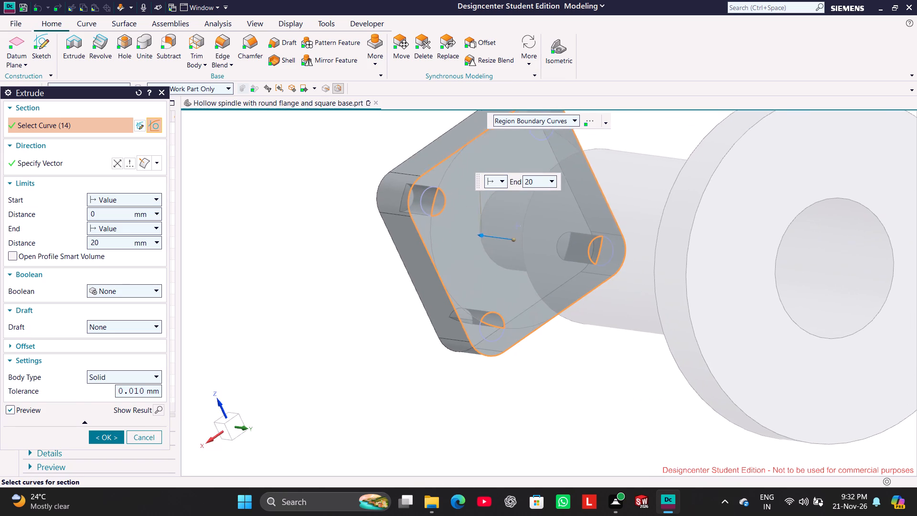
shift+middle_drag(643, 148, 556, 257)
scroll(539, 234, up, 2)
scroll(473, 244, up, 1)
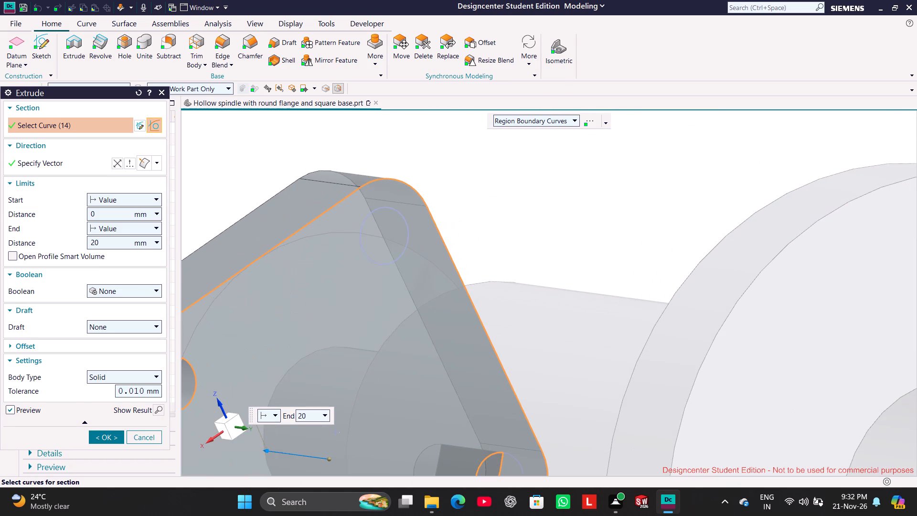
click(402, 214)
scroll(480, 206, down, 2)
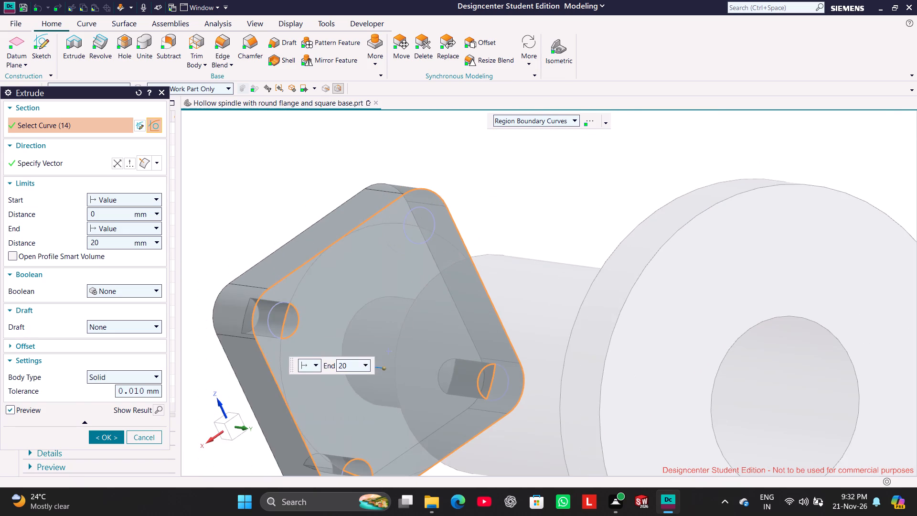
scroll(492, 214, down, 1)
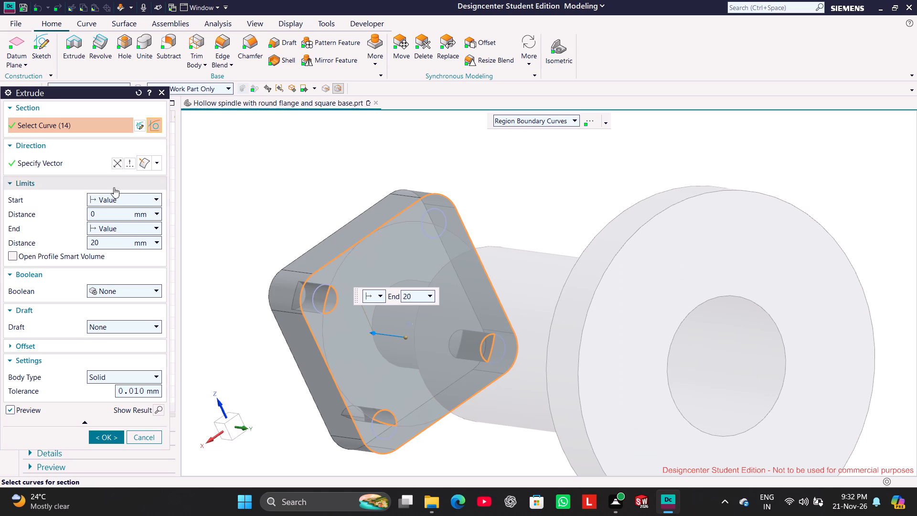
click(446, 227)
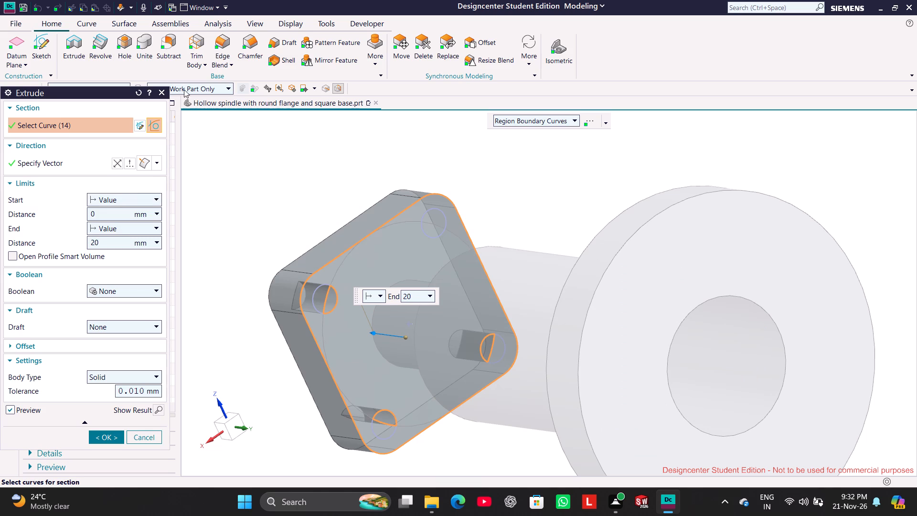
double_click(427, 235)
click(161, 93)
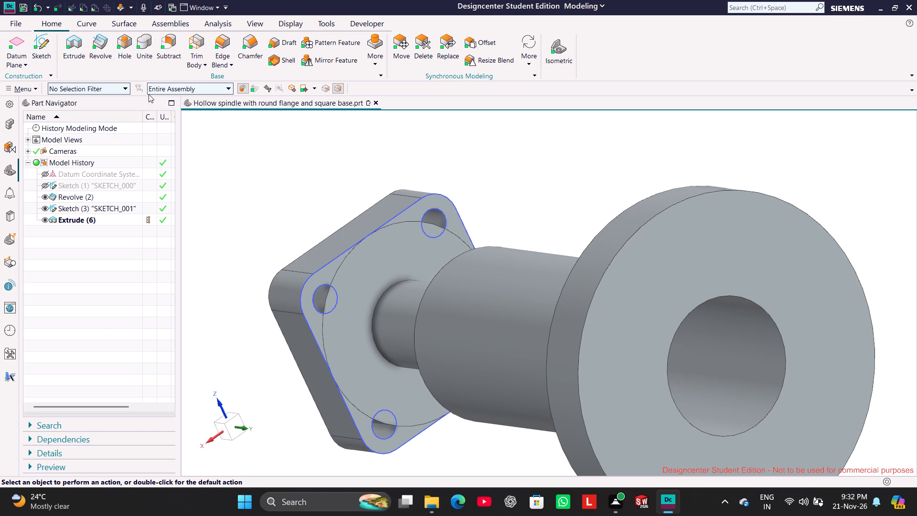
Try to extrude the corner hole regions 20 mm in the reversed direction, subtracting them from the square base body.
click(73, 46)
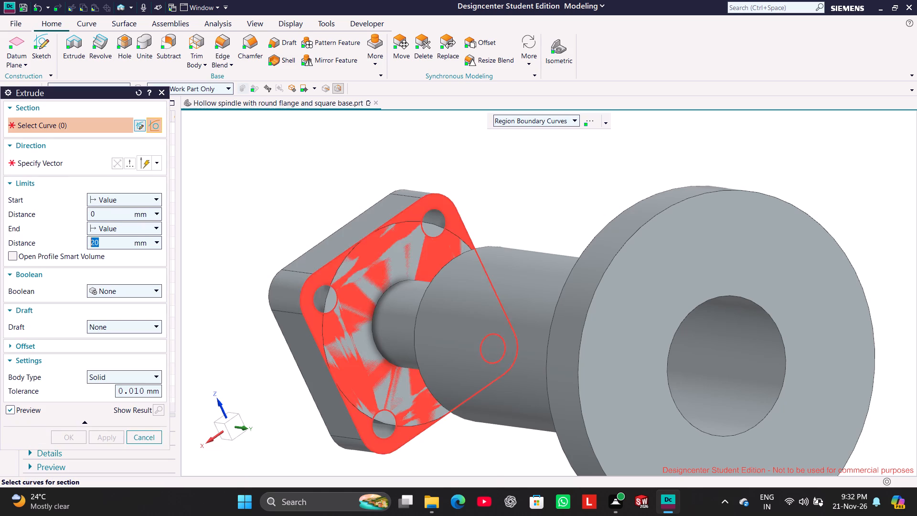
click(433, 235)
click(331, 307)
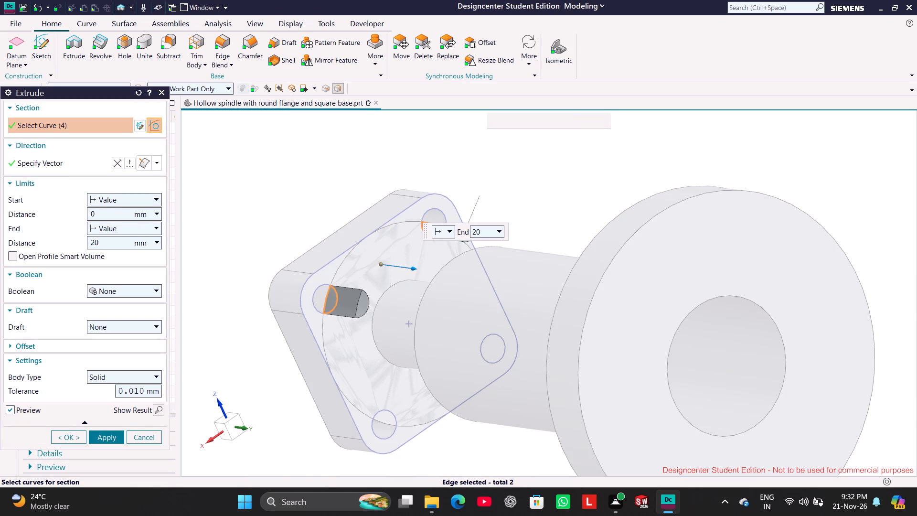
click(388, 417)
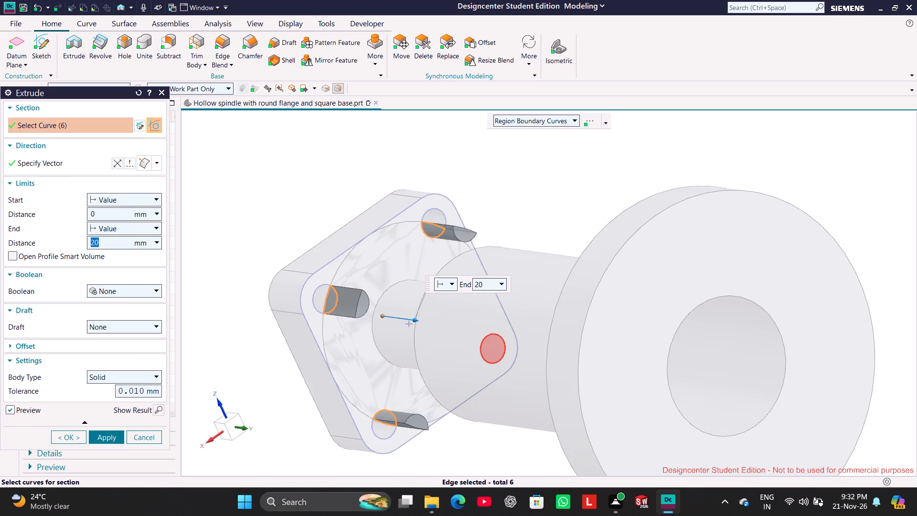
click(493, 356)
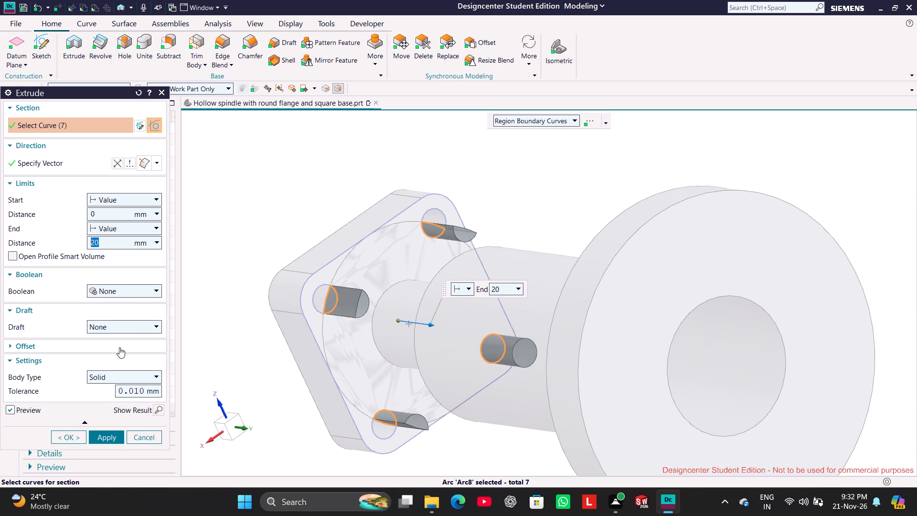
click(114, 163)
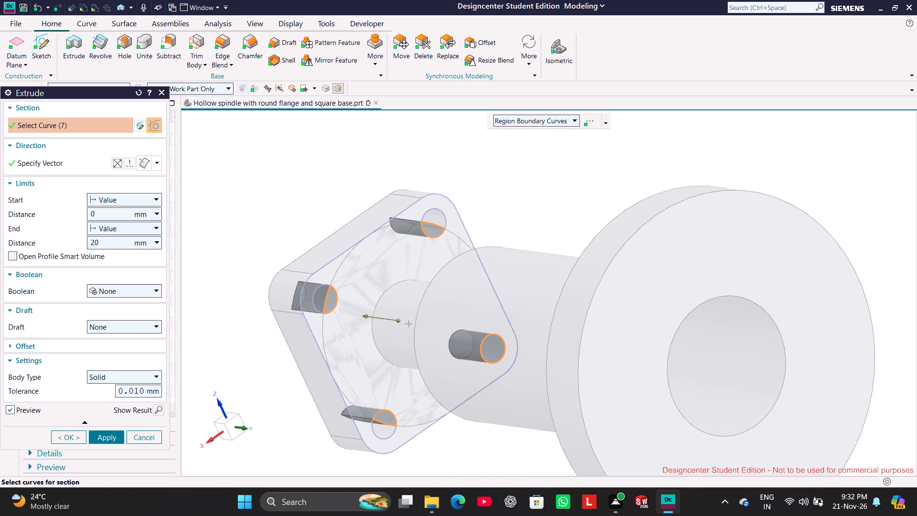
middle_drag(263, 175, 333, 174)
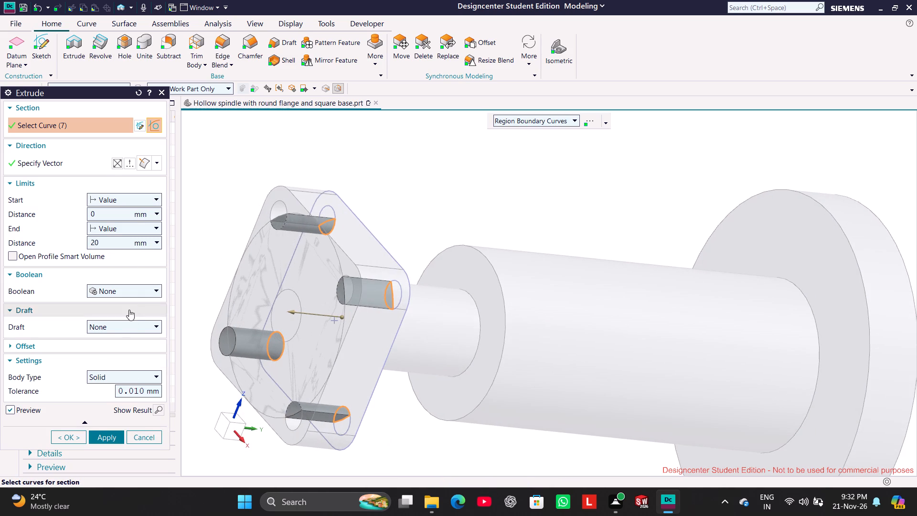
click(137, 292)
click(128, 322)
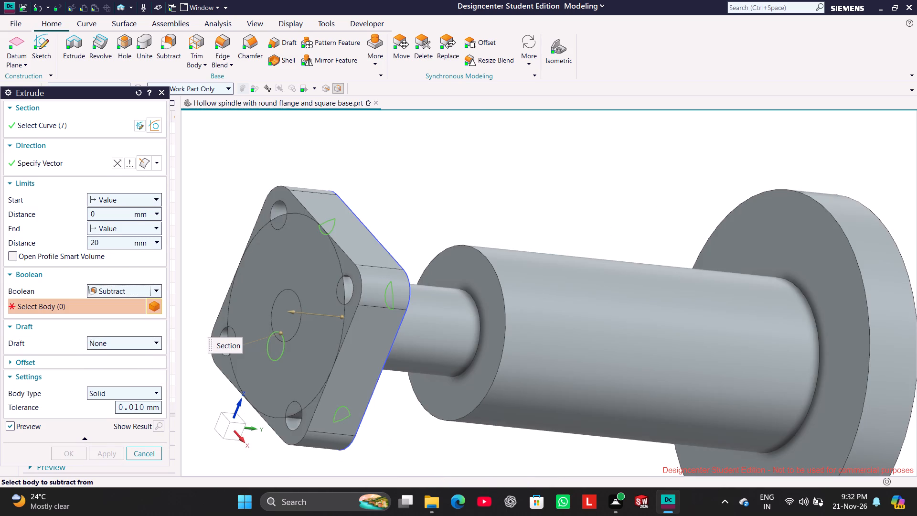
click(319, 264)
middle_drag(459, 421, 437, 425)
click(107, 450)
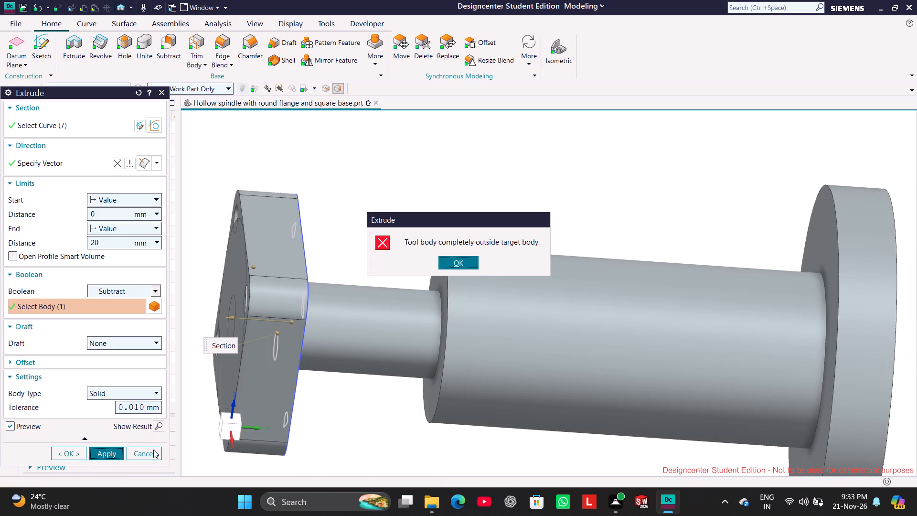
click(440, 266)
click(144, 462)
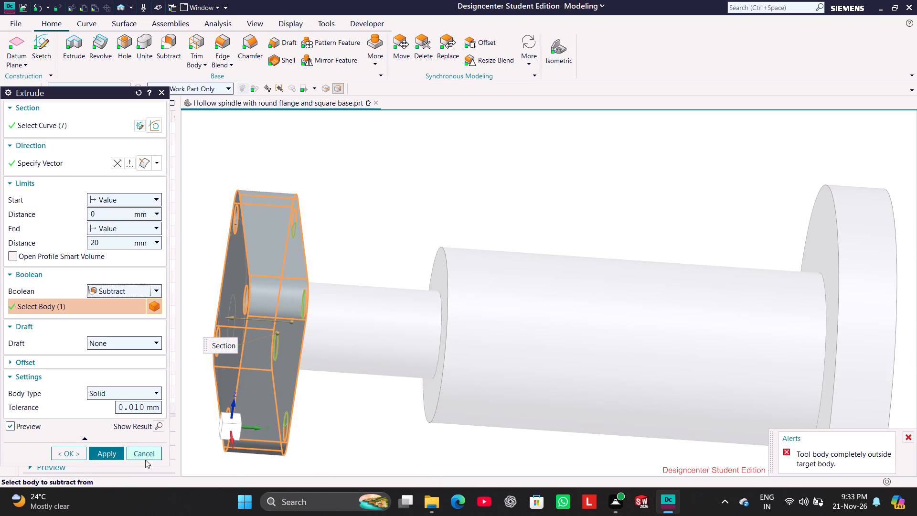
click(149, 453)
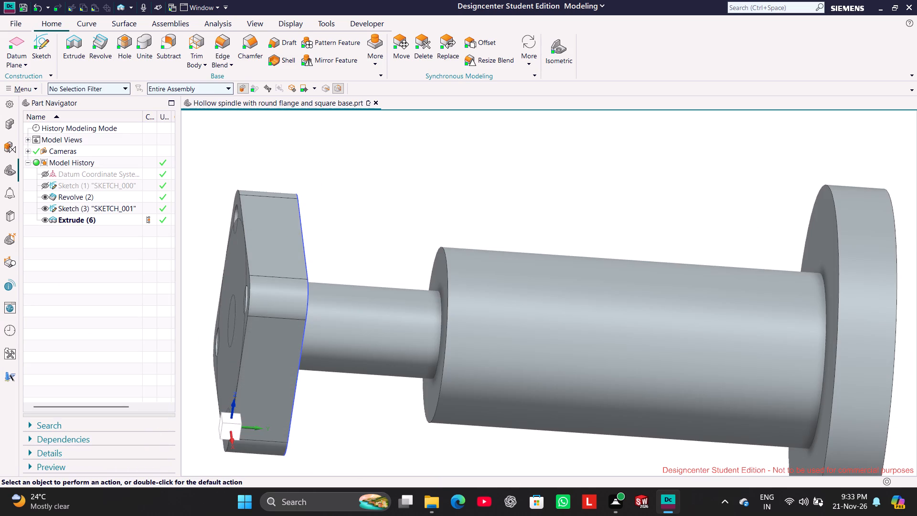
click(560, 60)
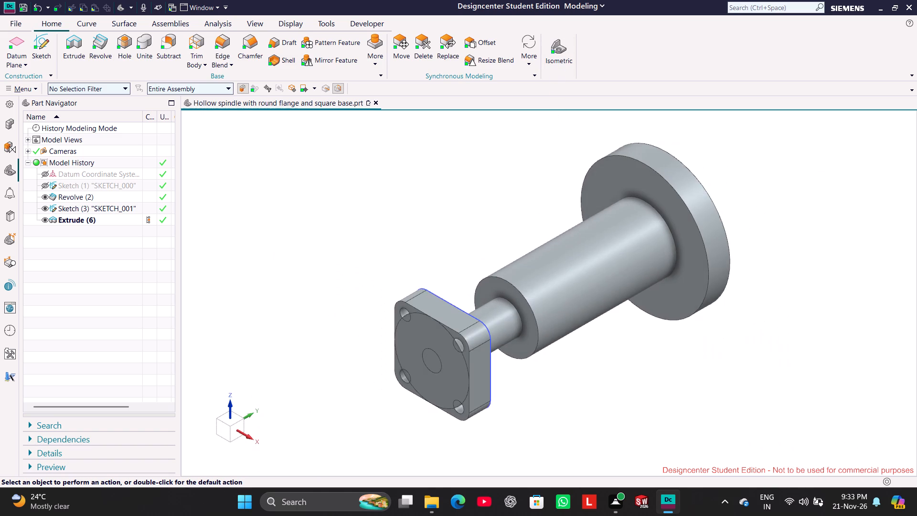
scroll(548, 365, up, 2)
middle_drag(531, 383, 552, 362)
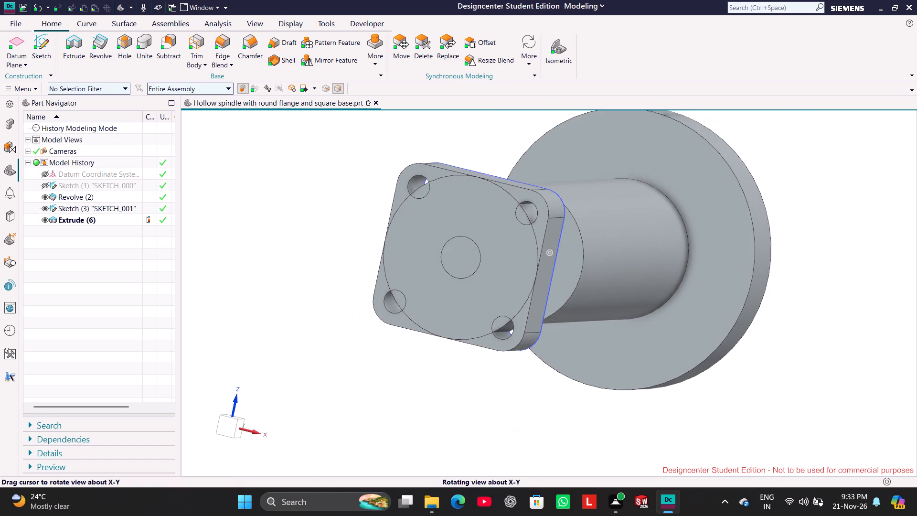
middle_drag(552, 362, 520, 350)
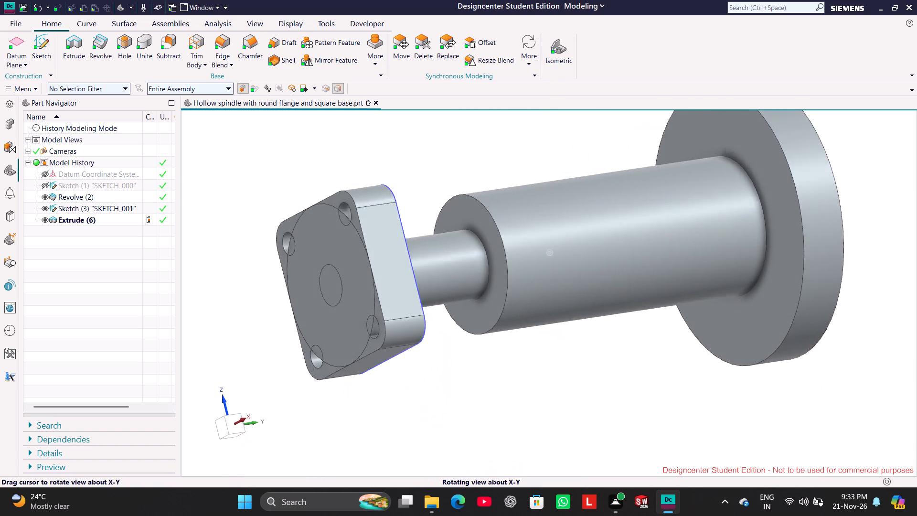
Delete the square base's extrusion from the model history, keeping its sketch.
middle_drag(520, 350, 533, 353)
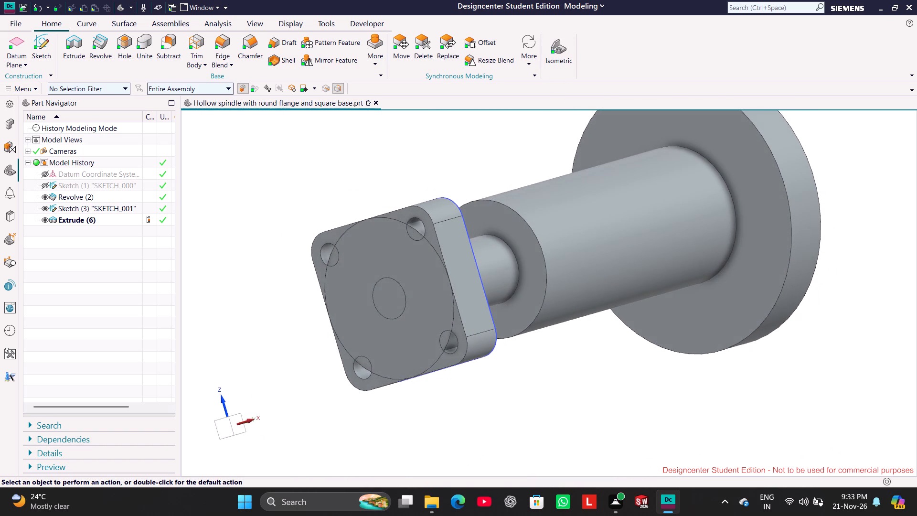
middle_drag(517, 361, 452, 393)
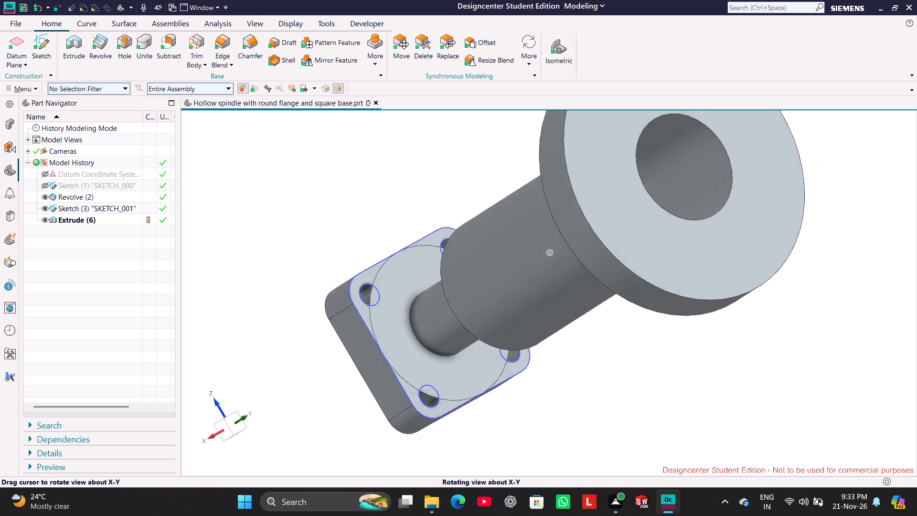
middle_drag(452, 393, 501, 372)
click(555, 49)
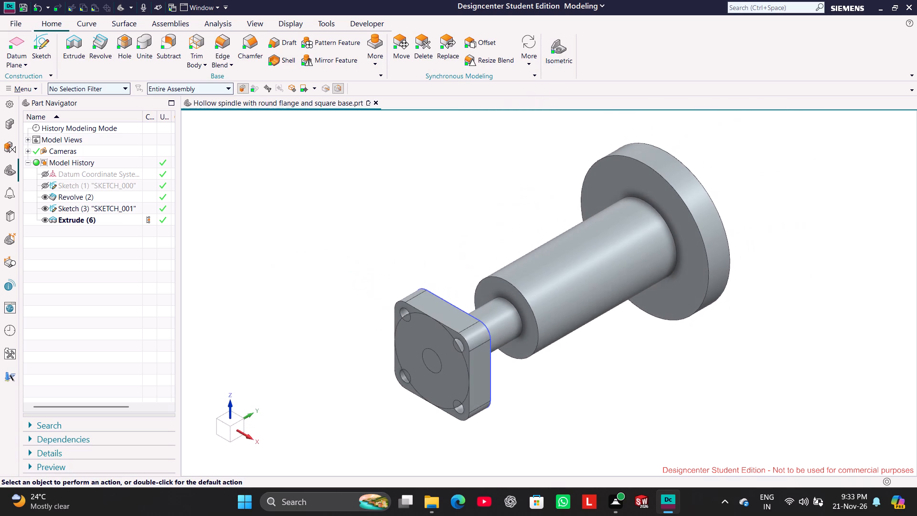
right_click(84, 219)
click(136, 205)
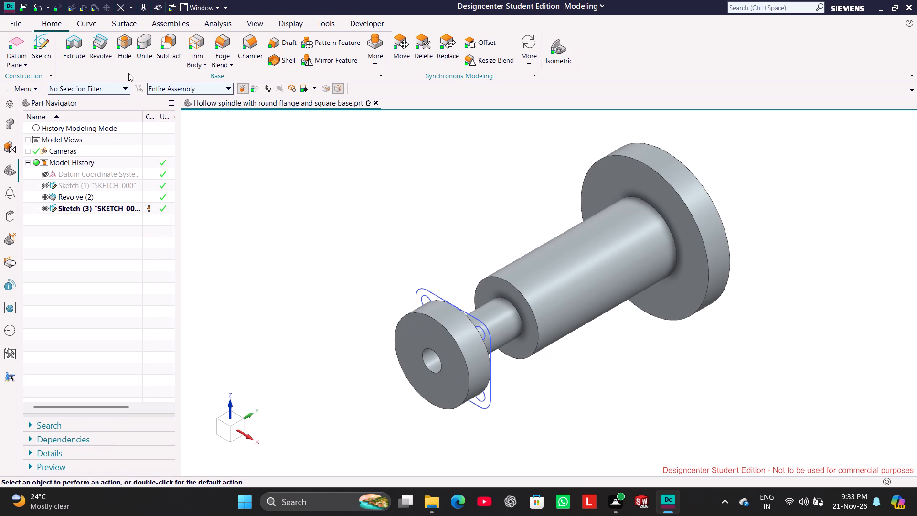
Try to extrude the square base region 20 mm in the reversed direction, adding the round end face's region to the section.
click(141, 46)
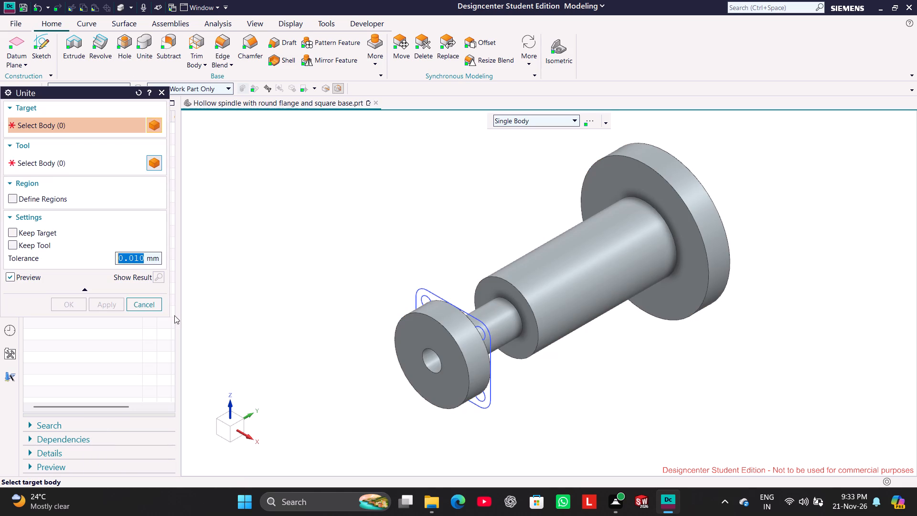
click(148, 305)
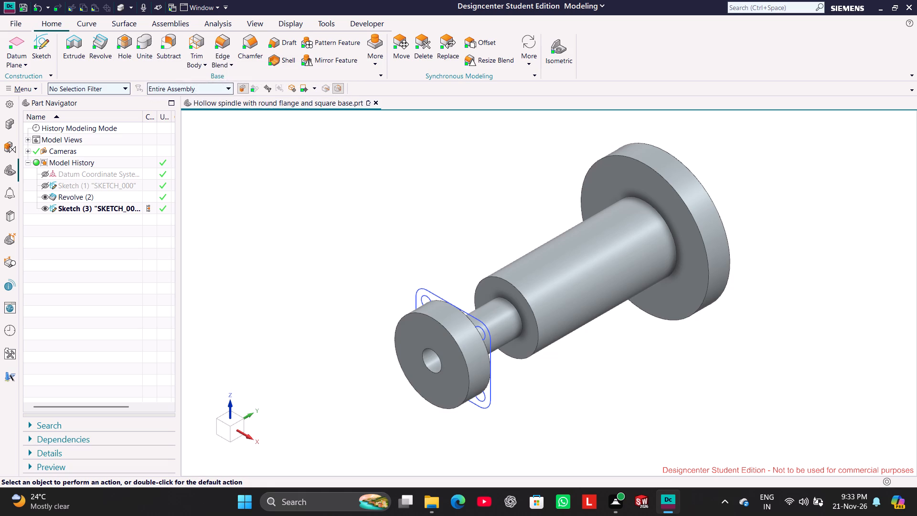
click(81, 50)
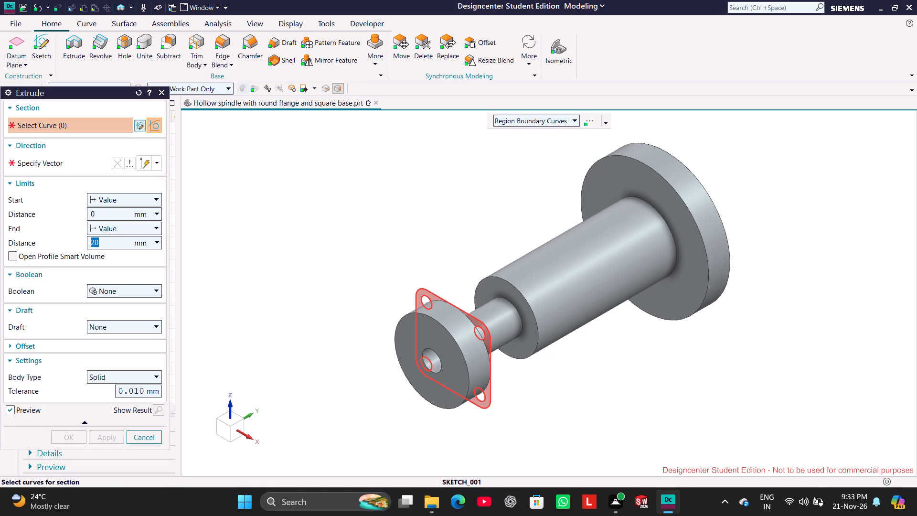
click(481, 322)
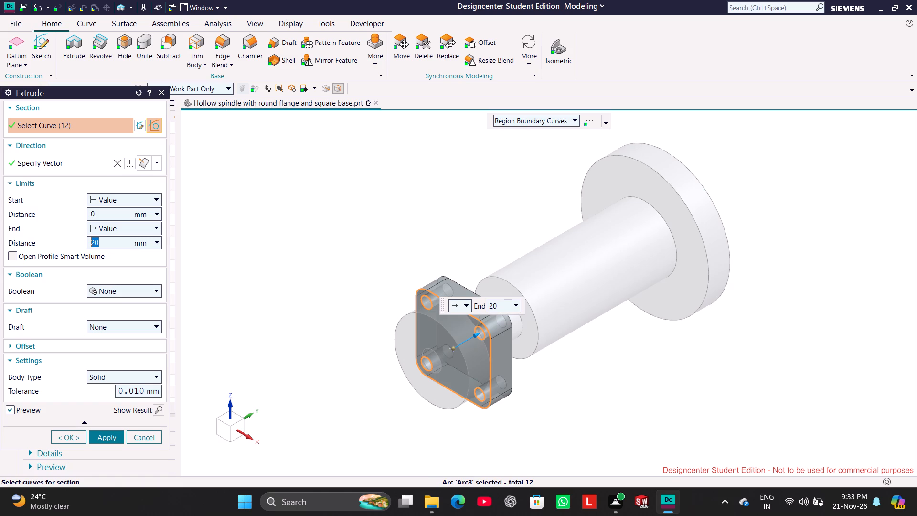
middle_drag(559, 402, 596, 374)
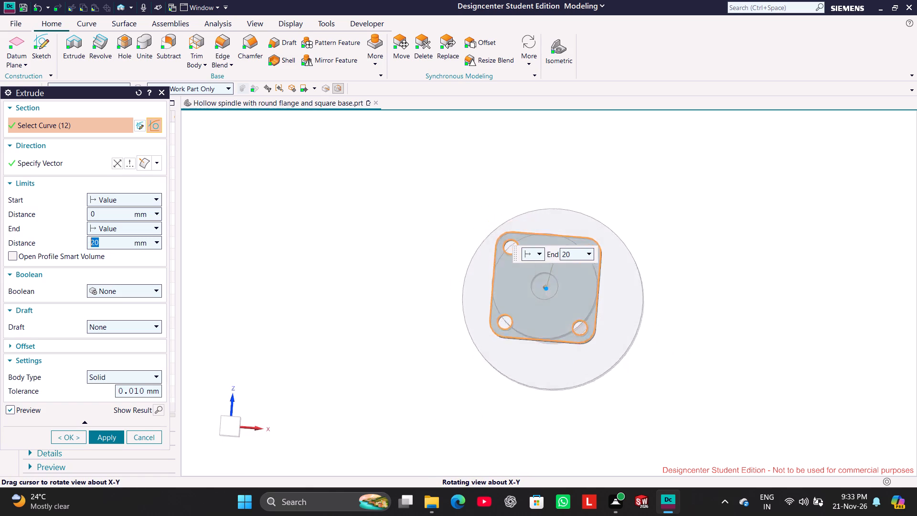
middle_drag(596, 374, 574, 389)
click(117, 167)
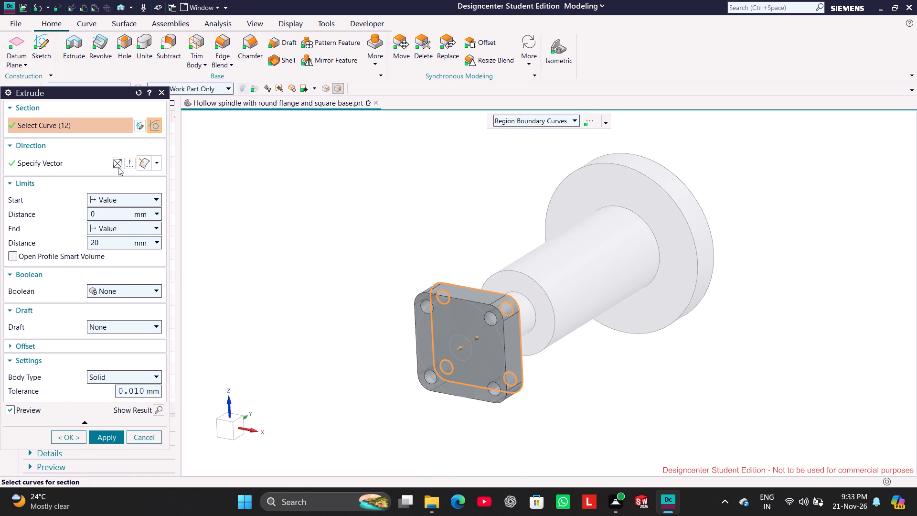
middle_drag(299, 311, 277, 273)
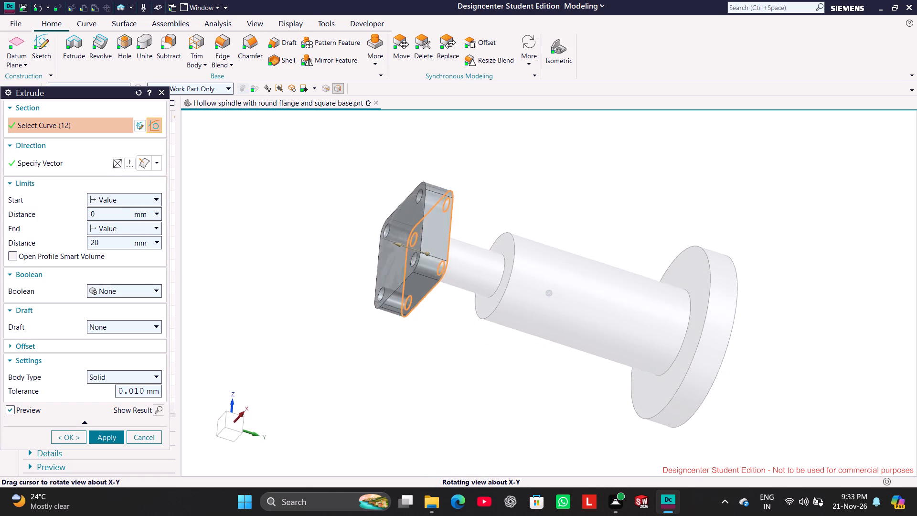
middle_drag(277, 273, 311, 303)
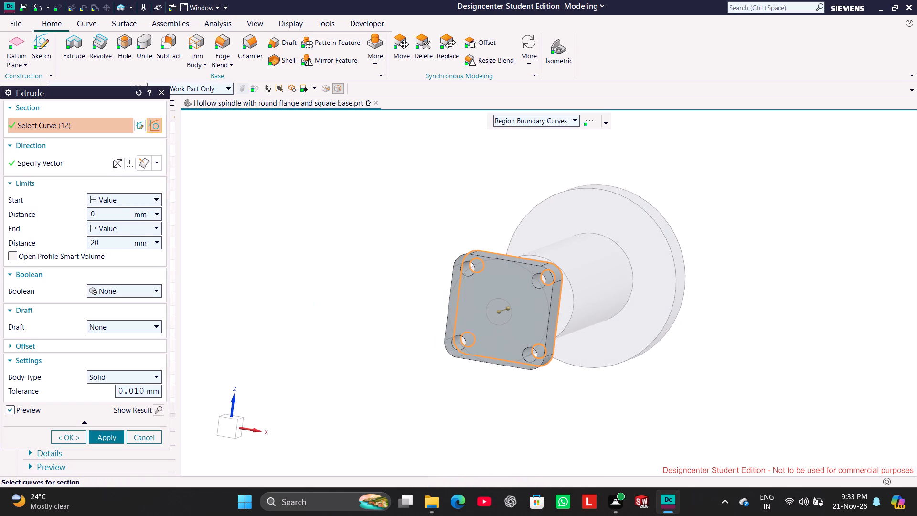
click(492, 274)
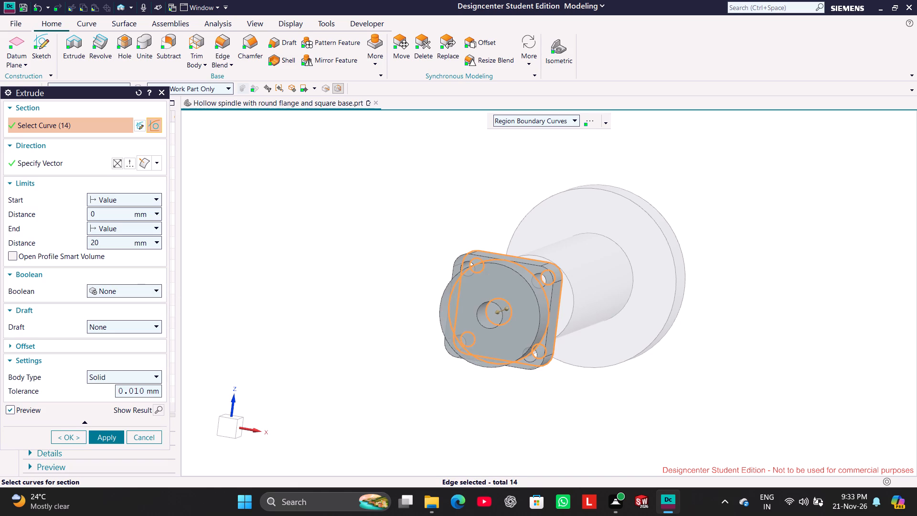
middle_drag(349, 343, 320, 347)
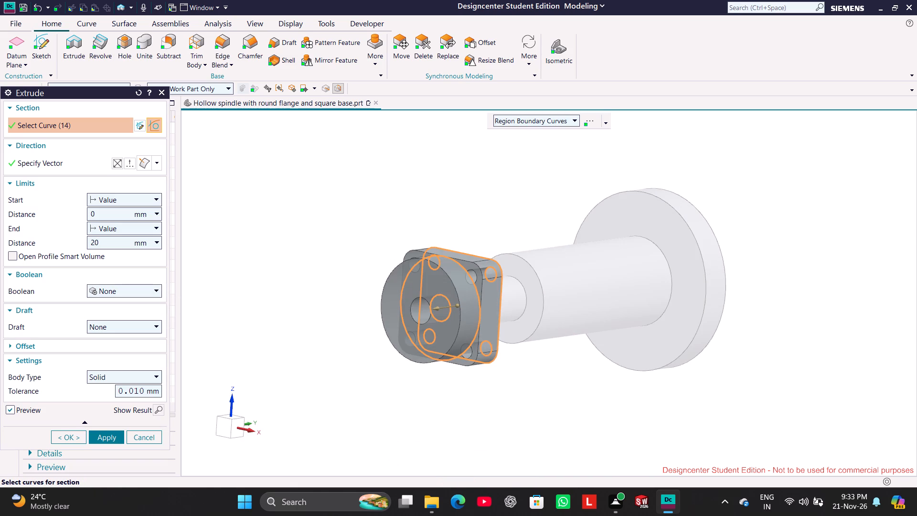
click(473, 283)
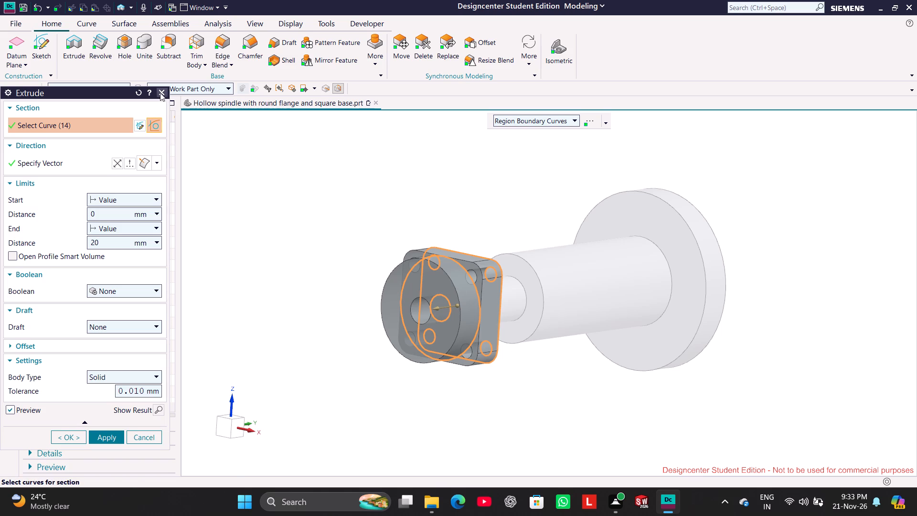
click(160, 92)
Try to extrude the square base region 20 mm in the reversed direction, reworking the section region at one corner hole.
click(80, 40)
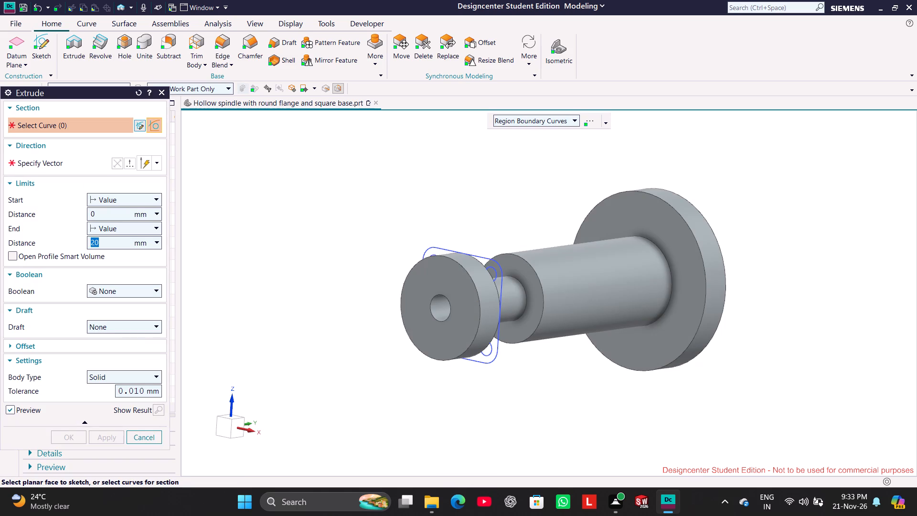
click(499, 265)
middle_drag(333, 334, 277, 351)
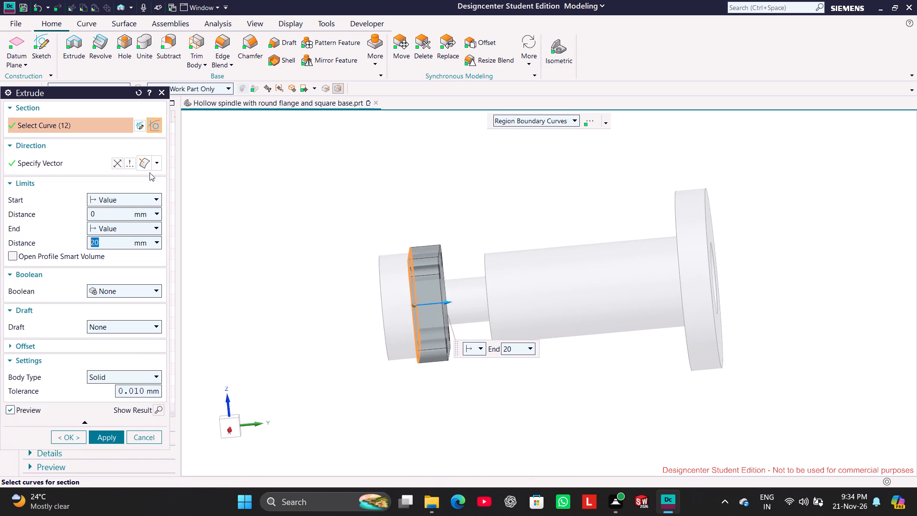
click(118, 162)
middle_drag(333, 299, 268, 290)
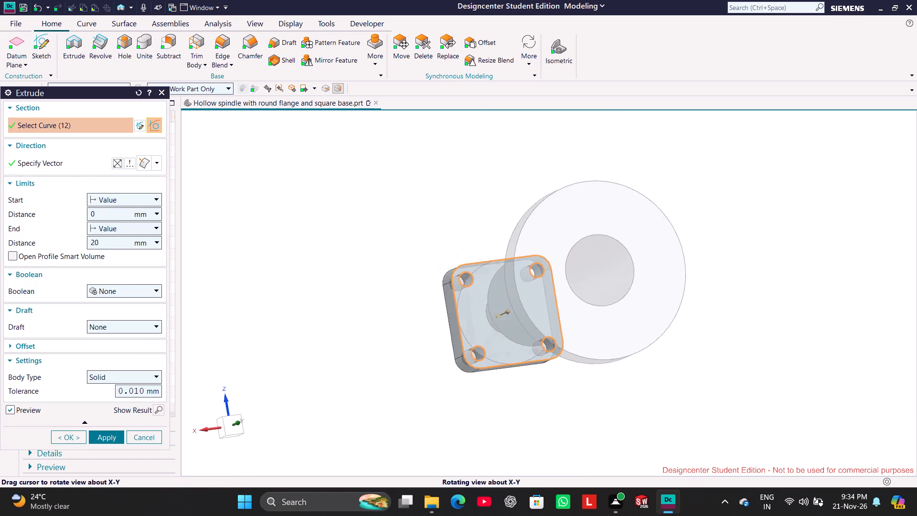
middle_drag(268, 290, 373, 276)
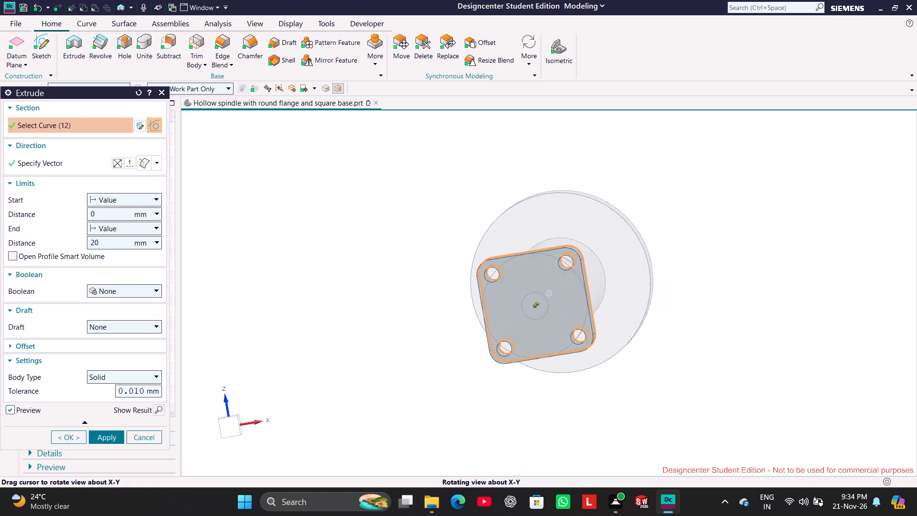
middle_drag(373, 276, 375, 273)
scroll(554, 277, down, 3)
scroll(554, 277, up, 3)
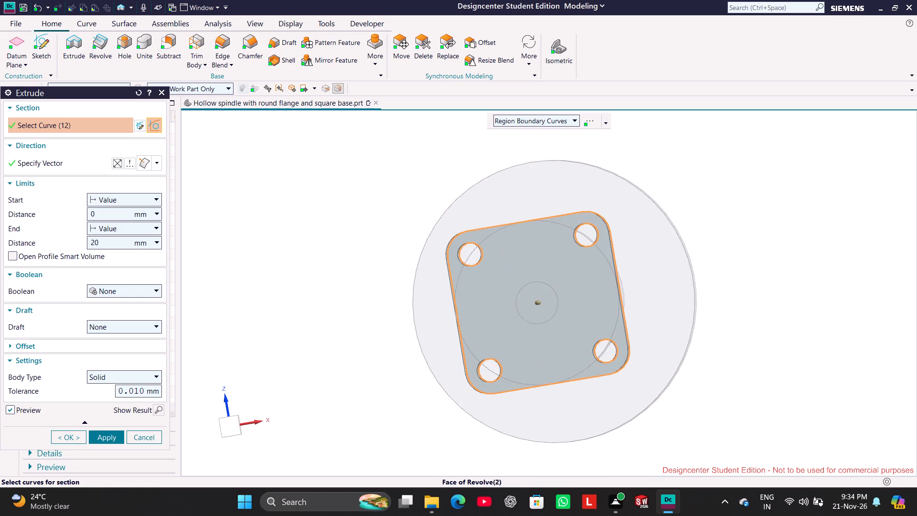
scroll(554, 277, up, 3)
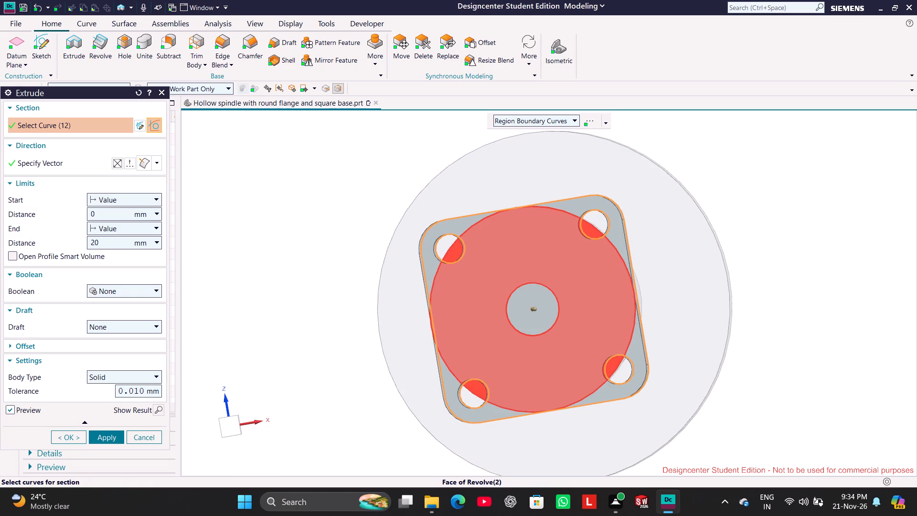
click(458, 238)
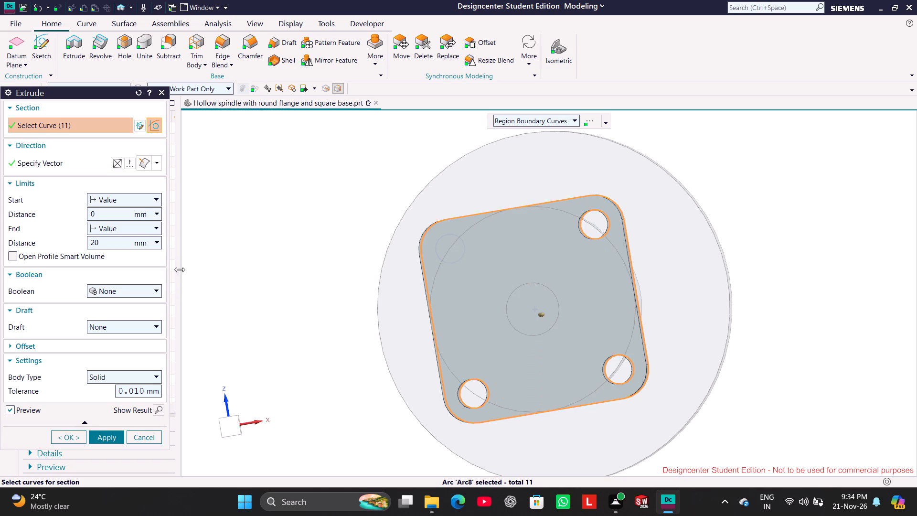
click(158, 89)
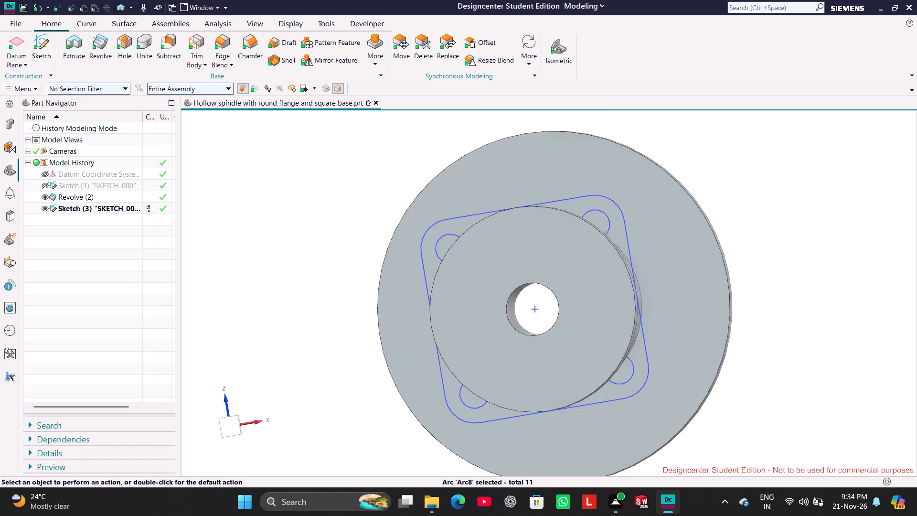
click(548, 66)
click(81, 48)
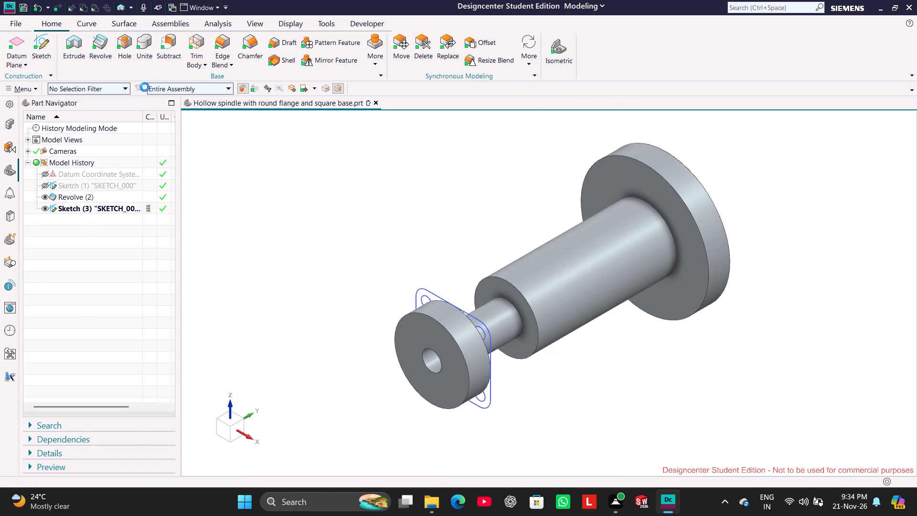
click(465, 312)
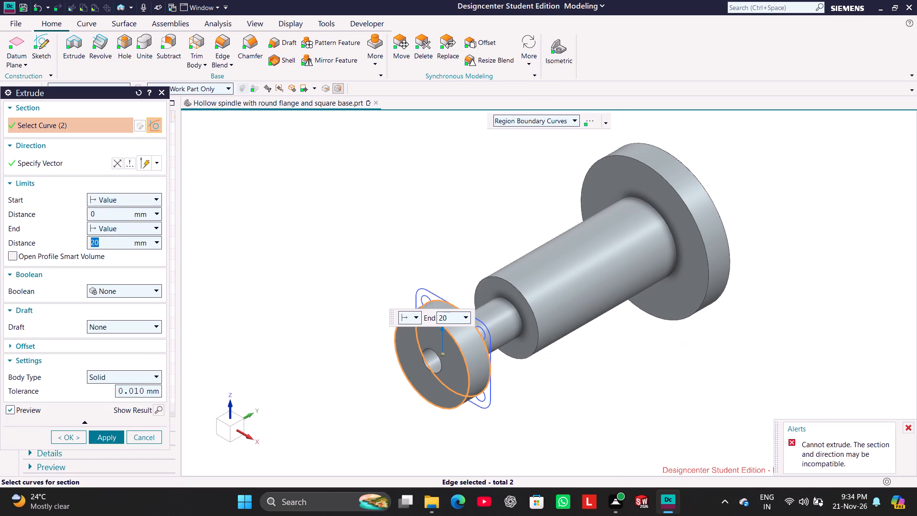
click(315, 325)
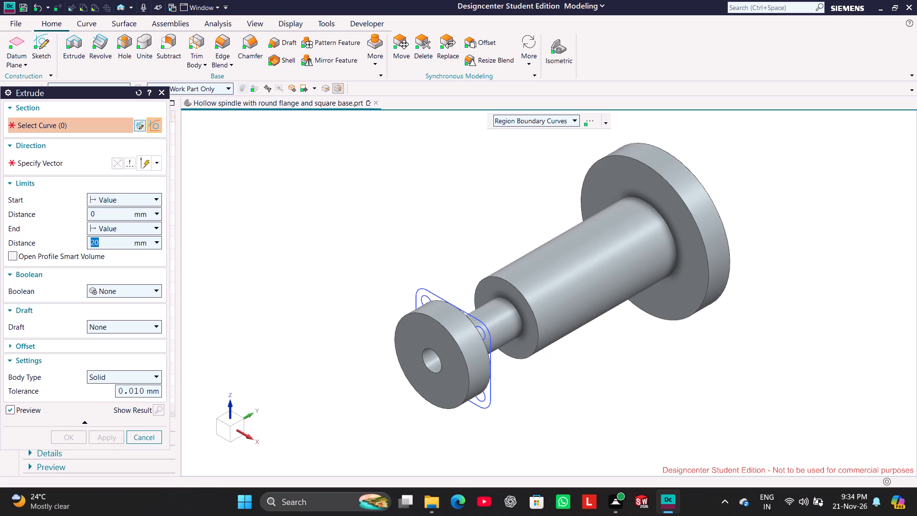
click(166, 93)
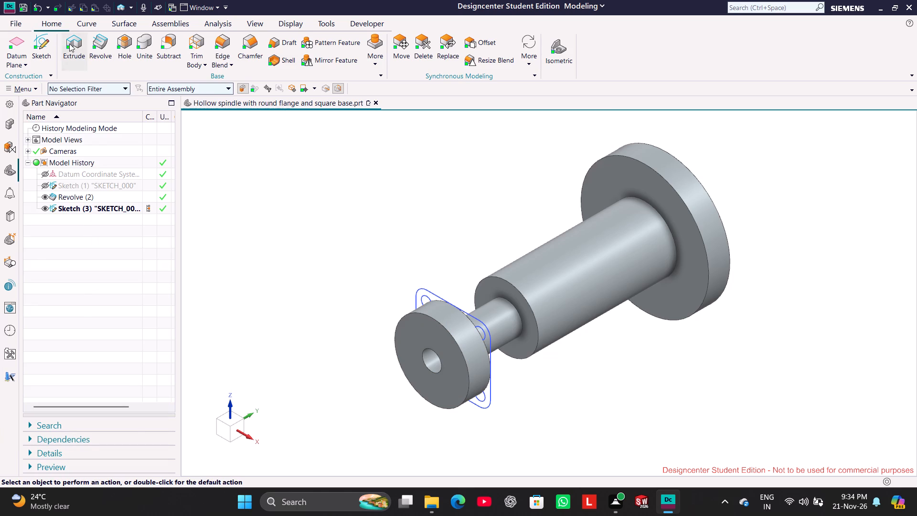
Extrude the square base region 20 mm in the reversed direction with no Boolean, reworking the section region at one corner hole.
click(69, 43)
click(481, 324)
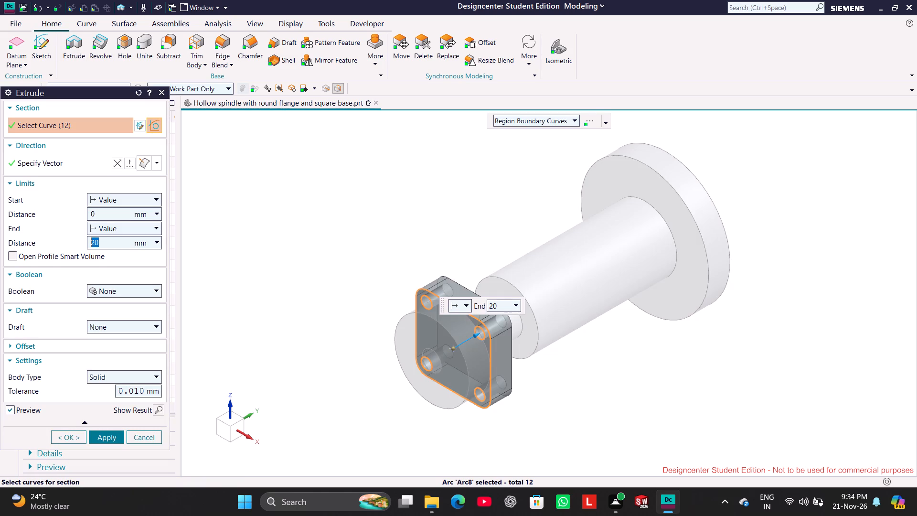
click(117, 164)
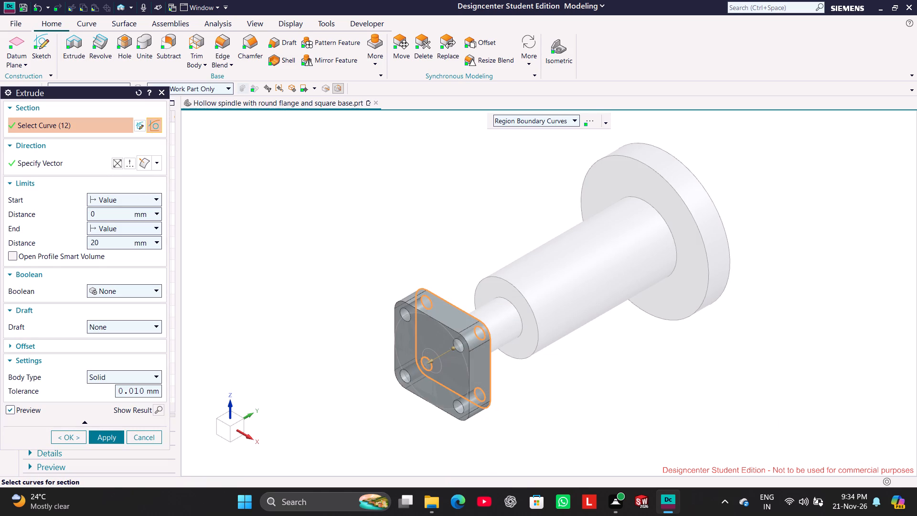
middle_drag(515, 381, 546, 357)
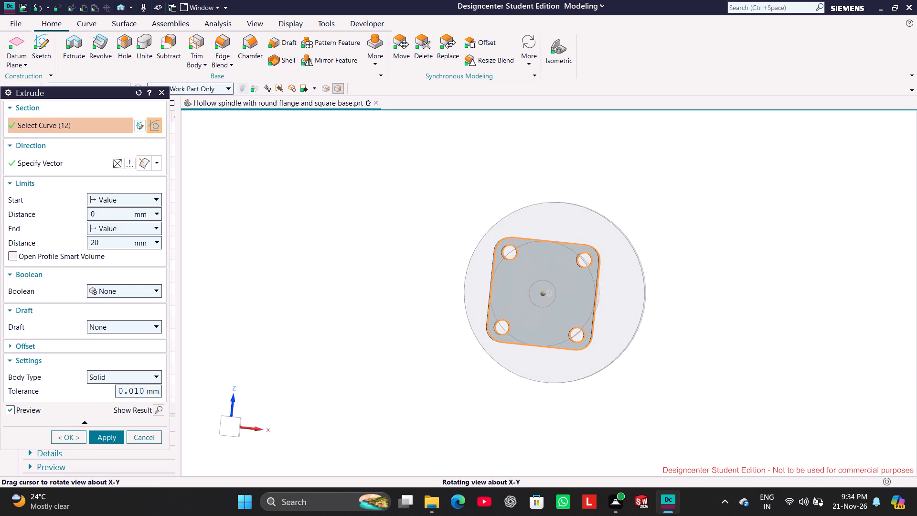
middle_drag(546, 357, 462, 386)
scroll(464, 340, down, 3)
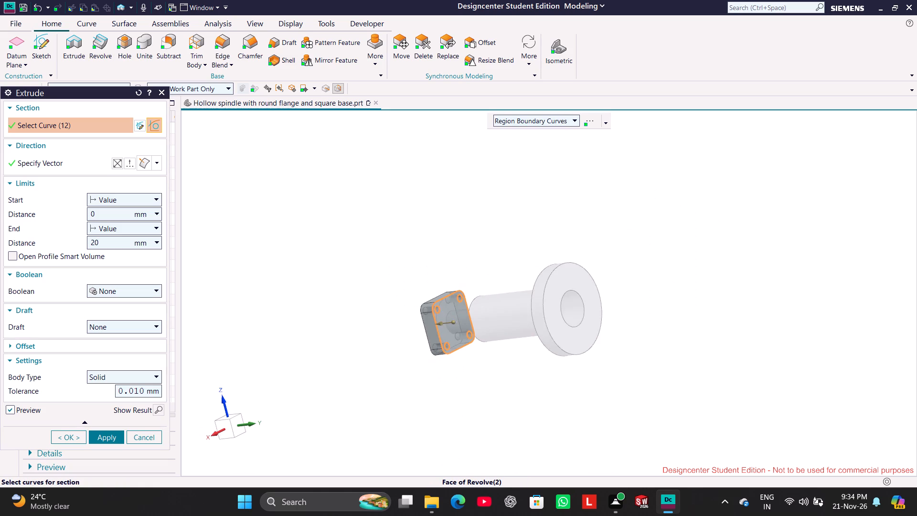
scroll(458, 340, up, 8)
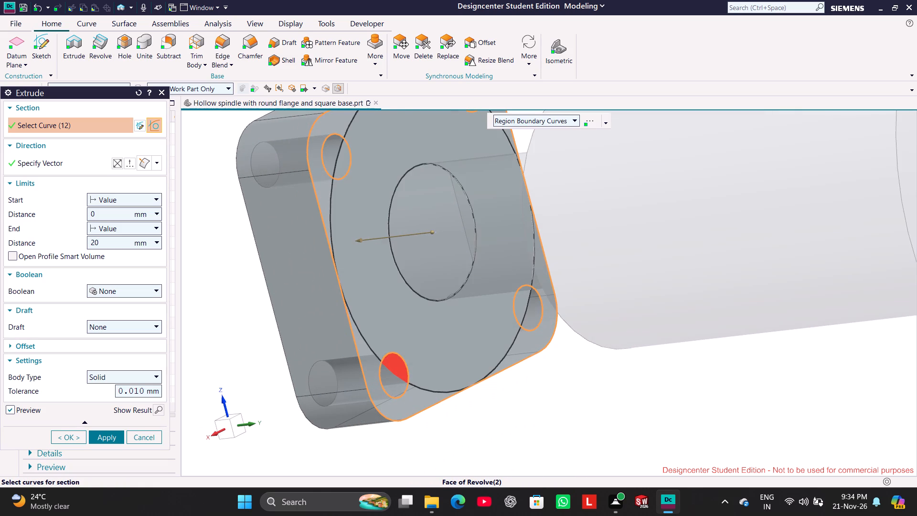
click(394, 354)
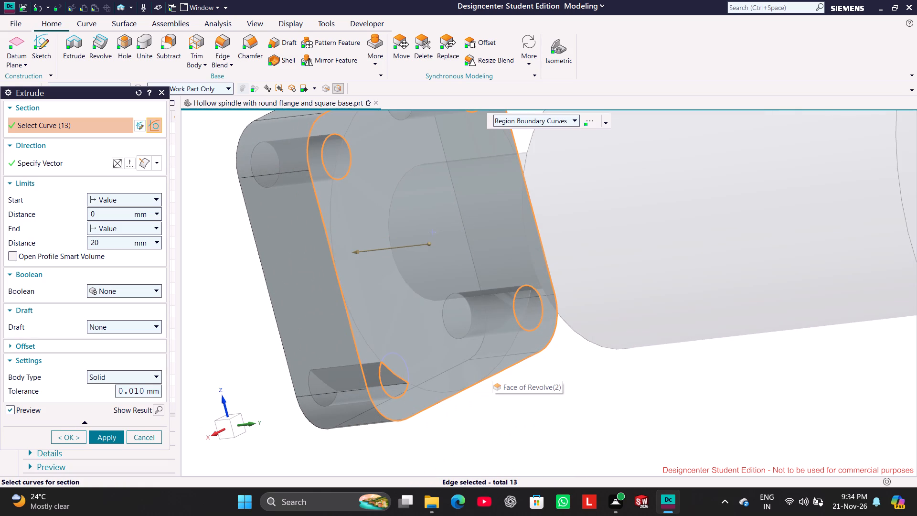
click(400, 398)
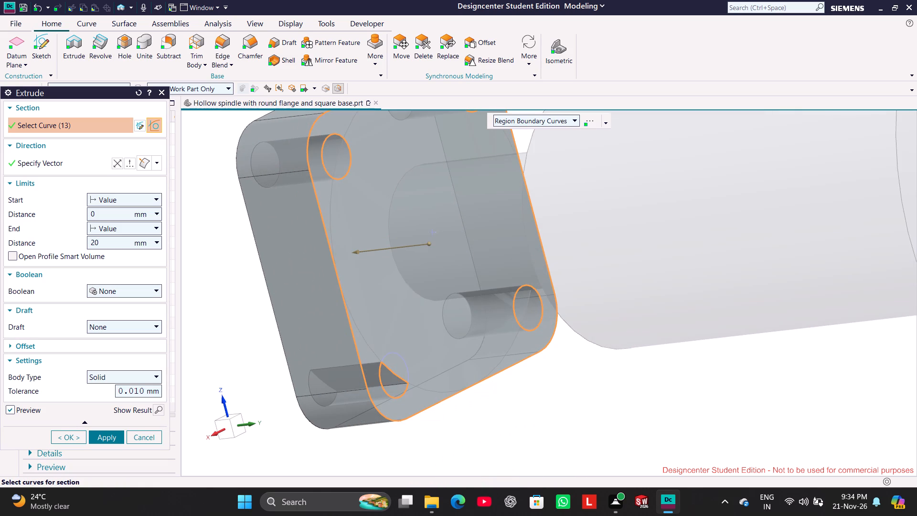
click(392, 396)
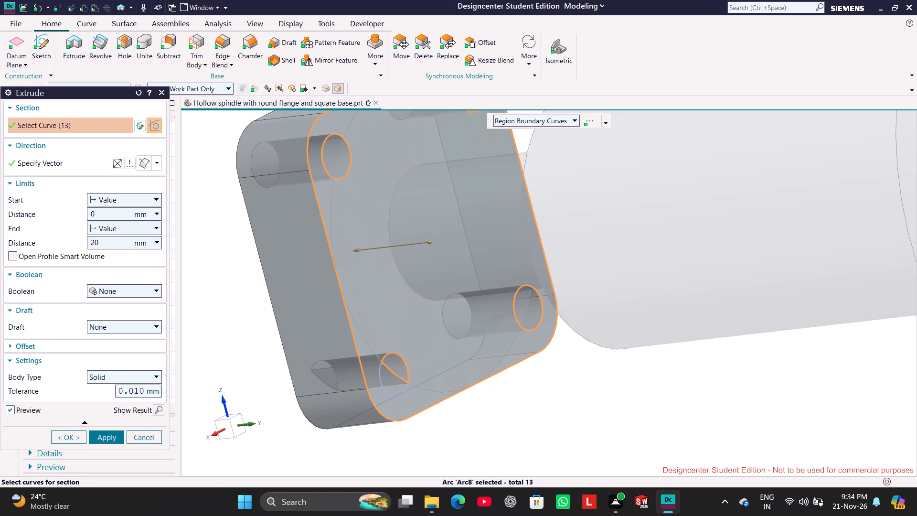
middle_drag(530, 417, 535, 417)
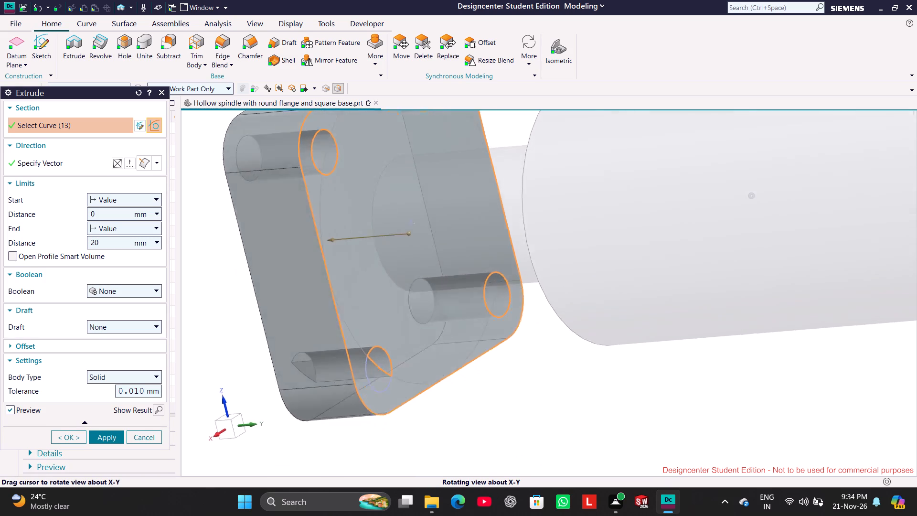
middle_drag(535, 417, 513, 416)
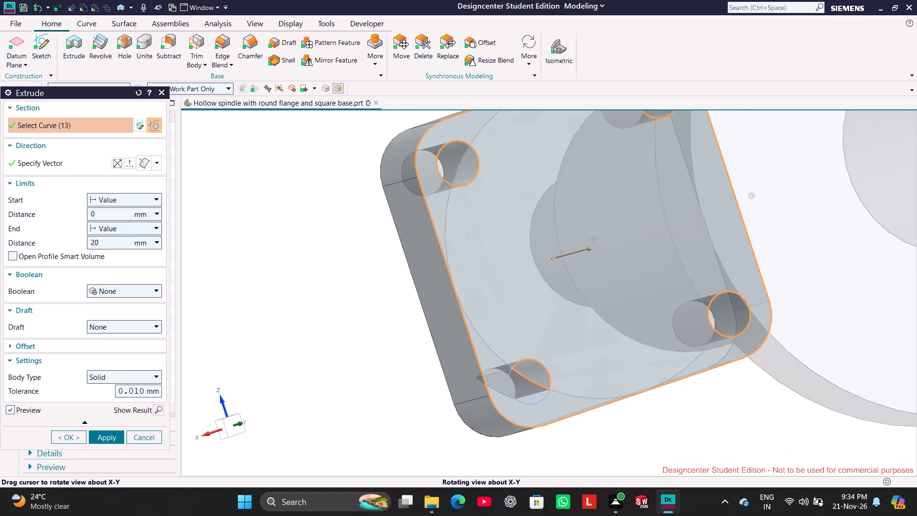
middle_drag(513, 416, 516, 416)
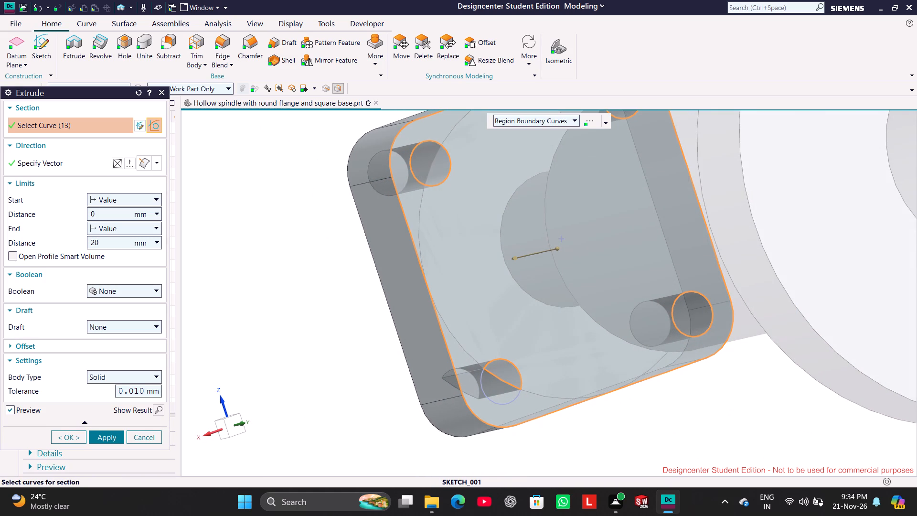
click(117, 441)
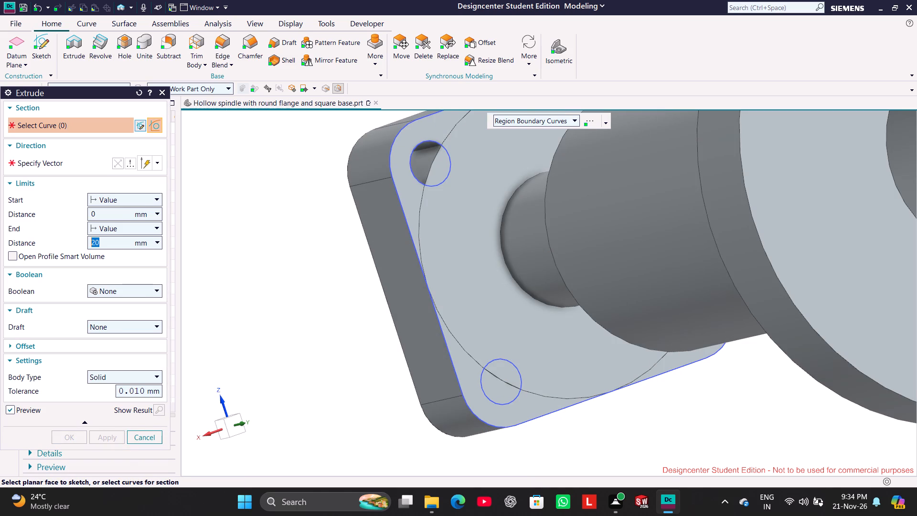
click(155, 438)
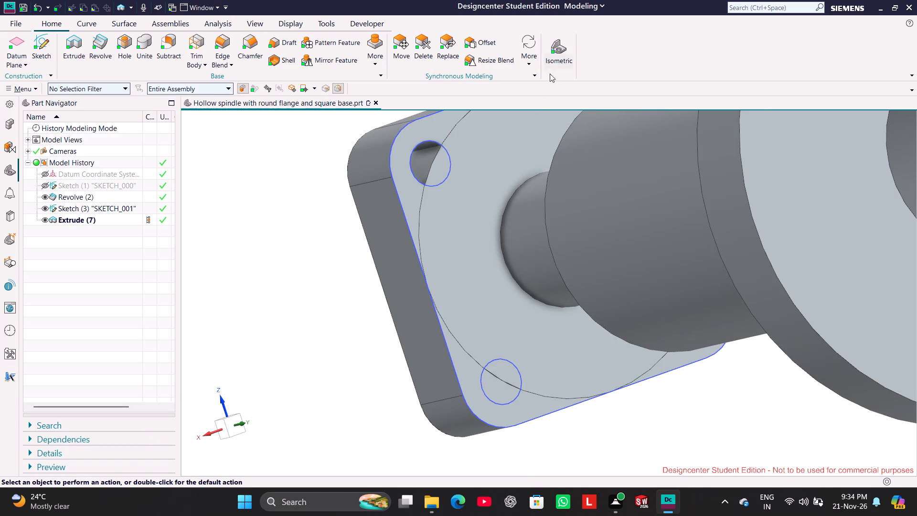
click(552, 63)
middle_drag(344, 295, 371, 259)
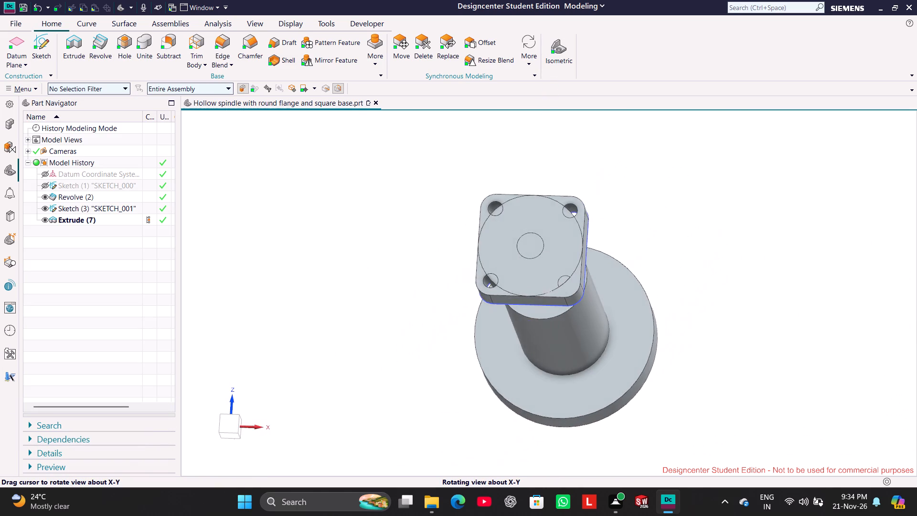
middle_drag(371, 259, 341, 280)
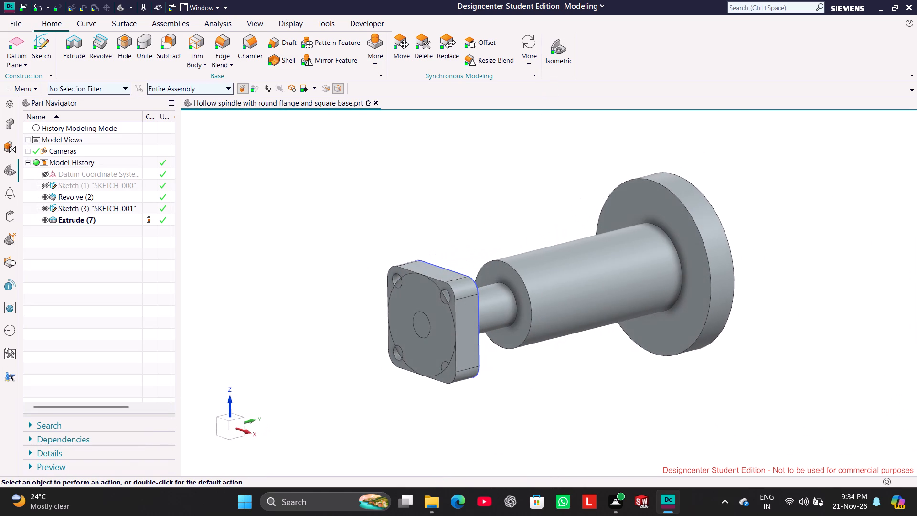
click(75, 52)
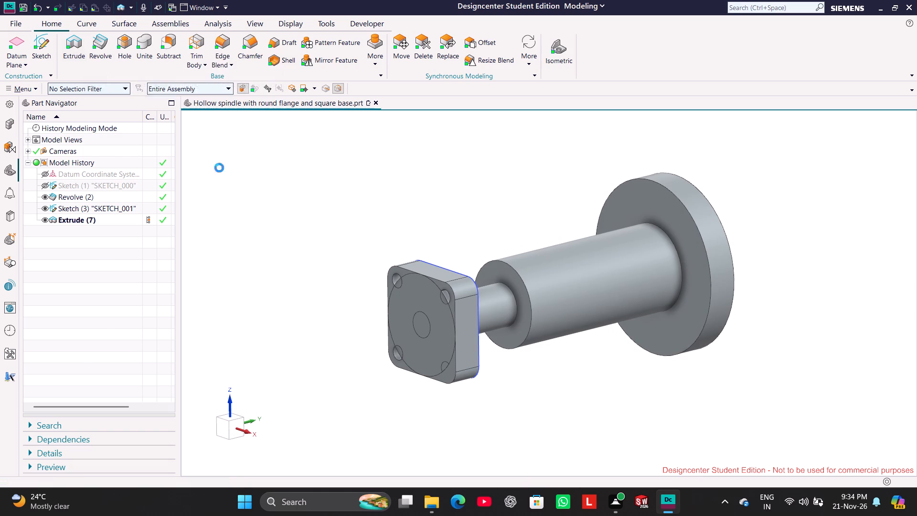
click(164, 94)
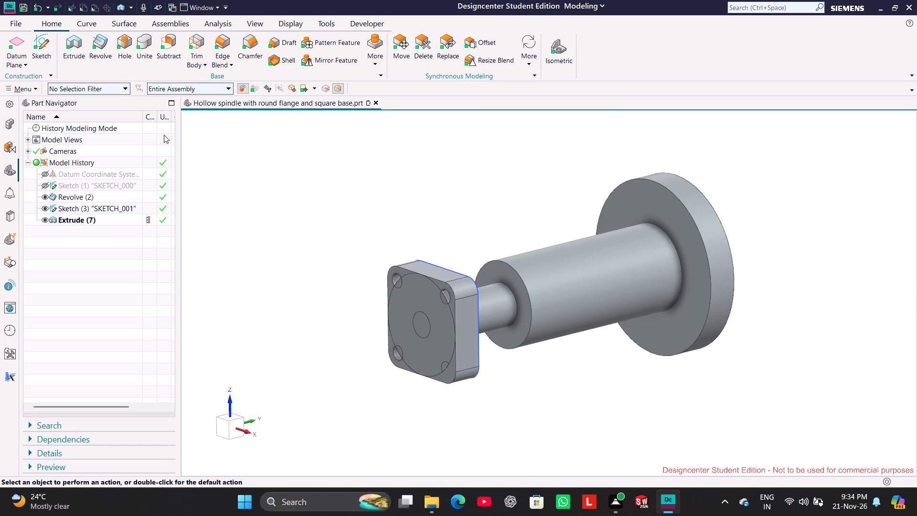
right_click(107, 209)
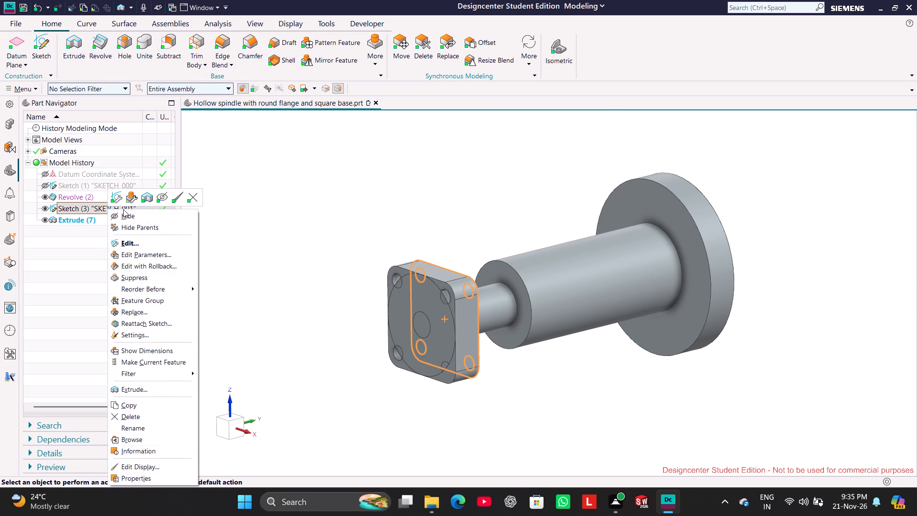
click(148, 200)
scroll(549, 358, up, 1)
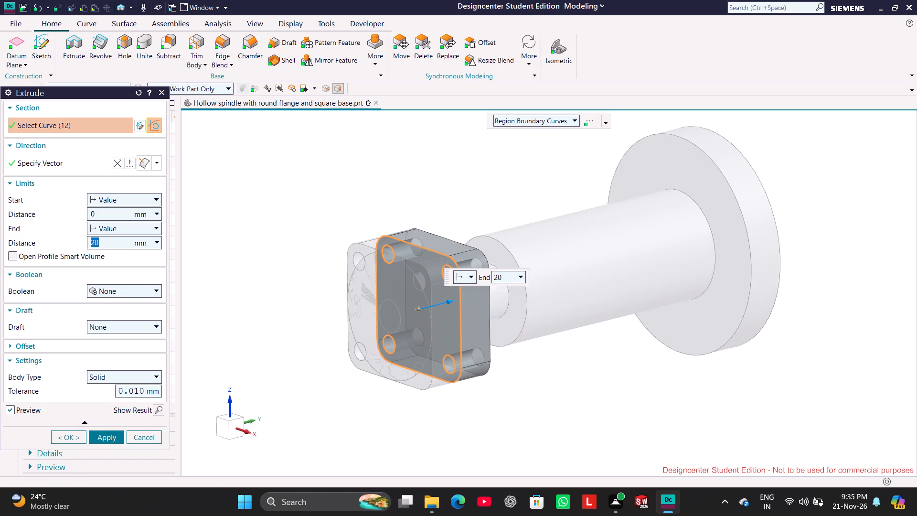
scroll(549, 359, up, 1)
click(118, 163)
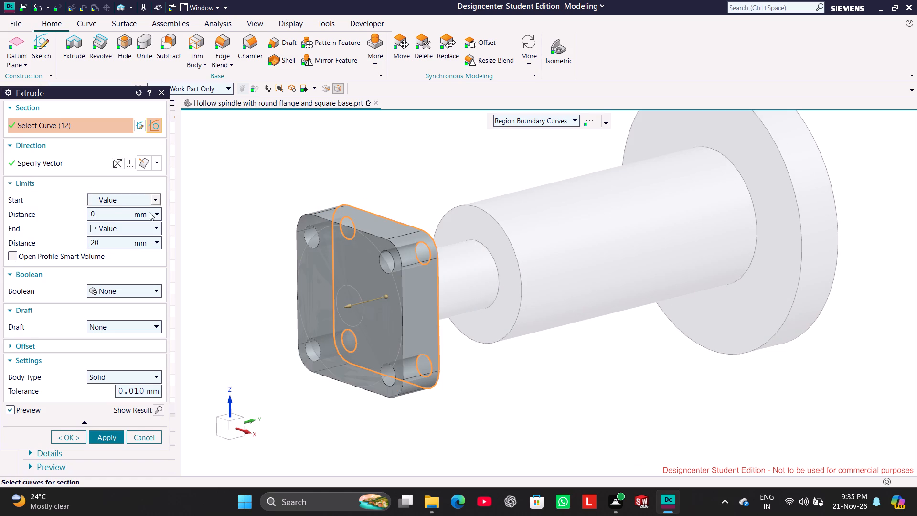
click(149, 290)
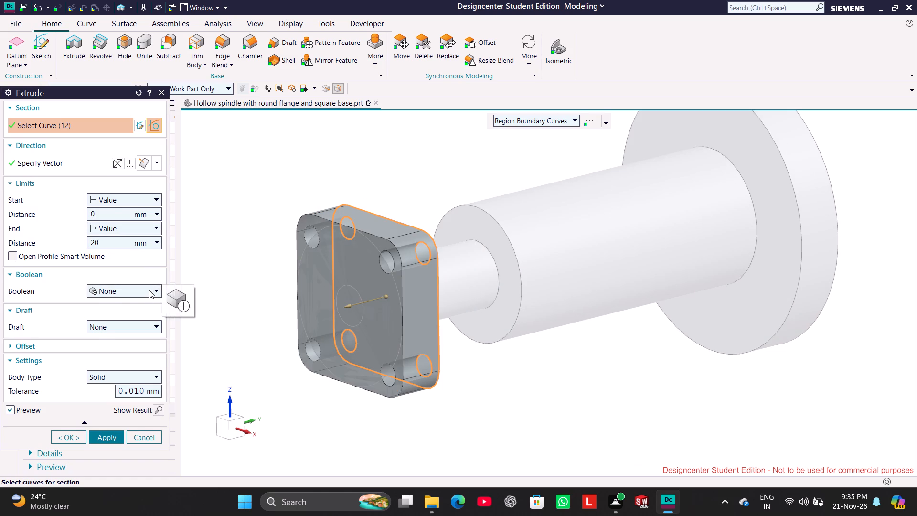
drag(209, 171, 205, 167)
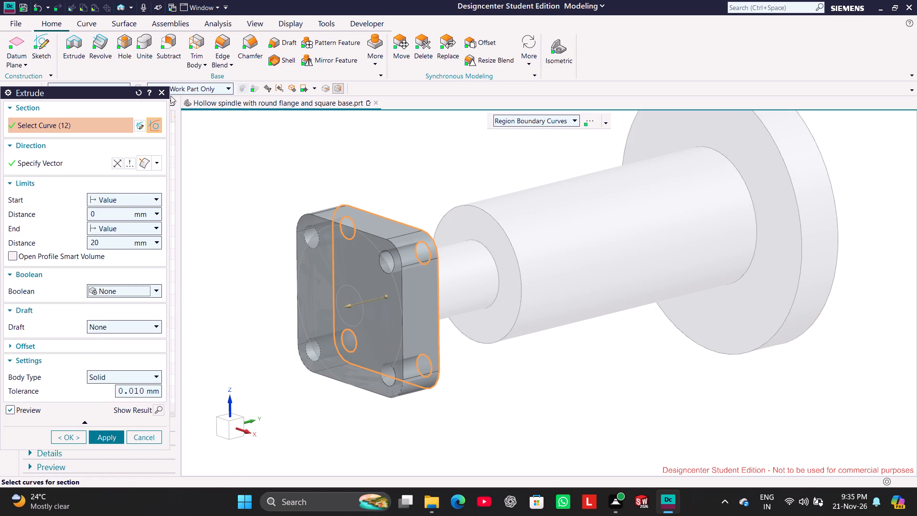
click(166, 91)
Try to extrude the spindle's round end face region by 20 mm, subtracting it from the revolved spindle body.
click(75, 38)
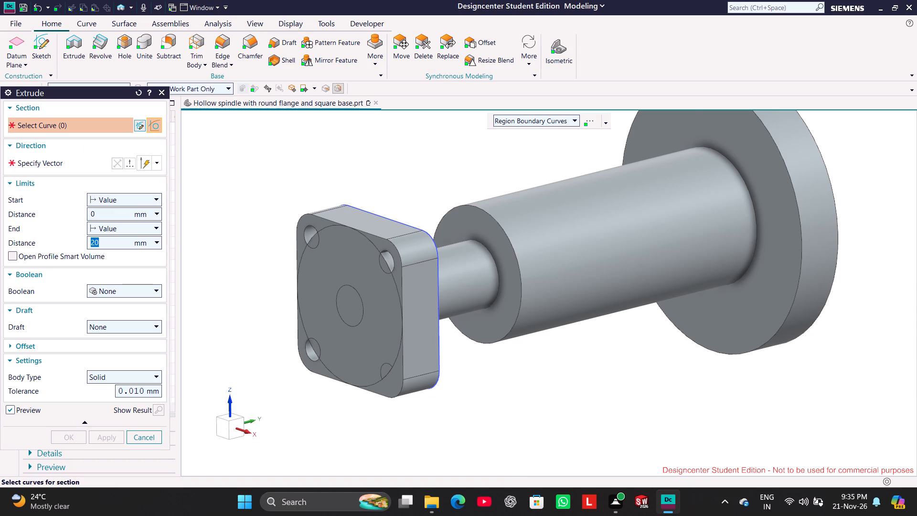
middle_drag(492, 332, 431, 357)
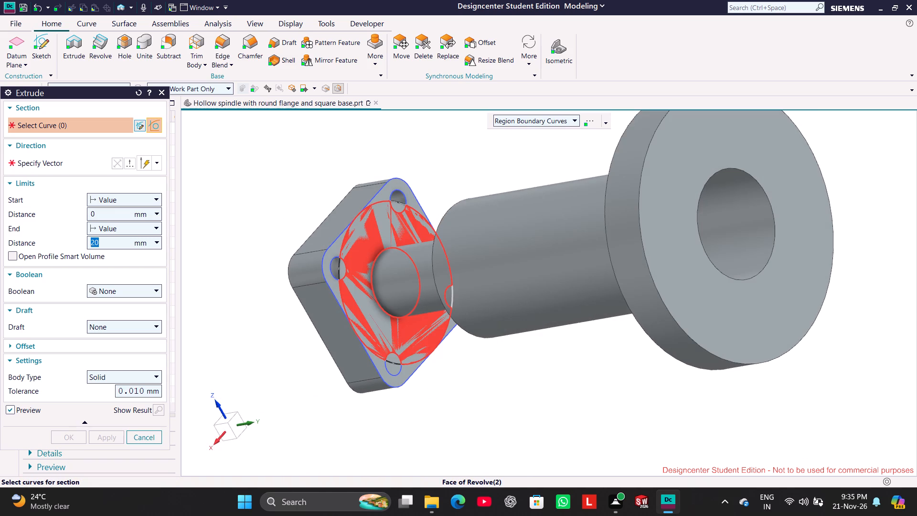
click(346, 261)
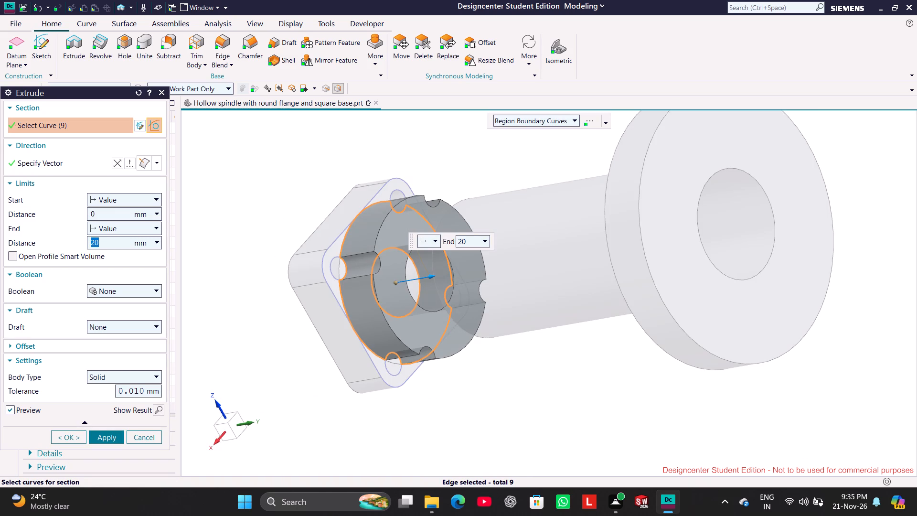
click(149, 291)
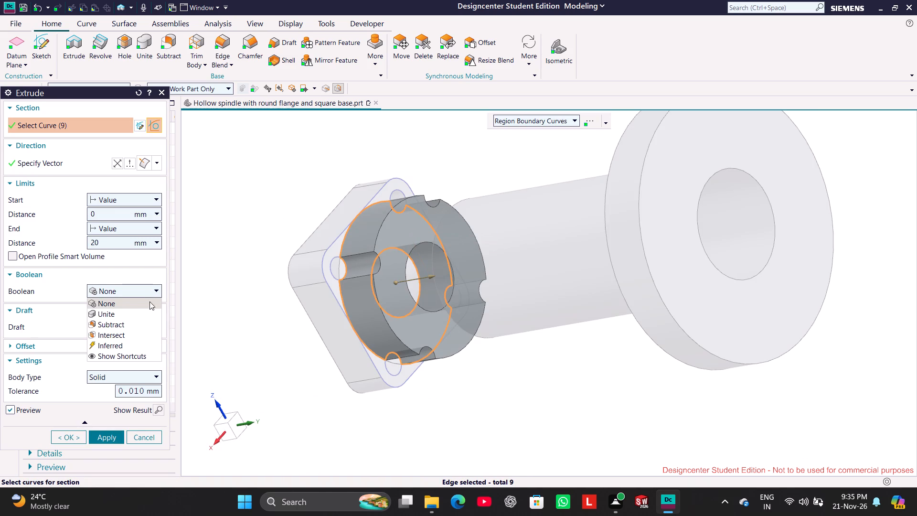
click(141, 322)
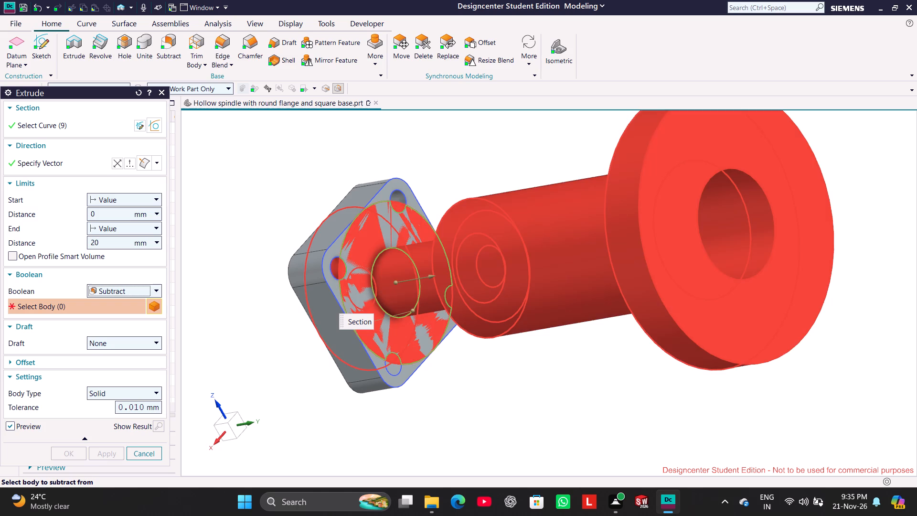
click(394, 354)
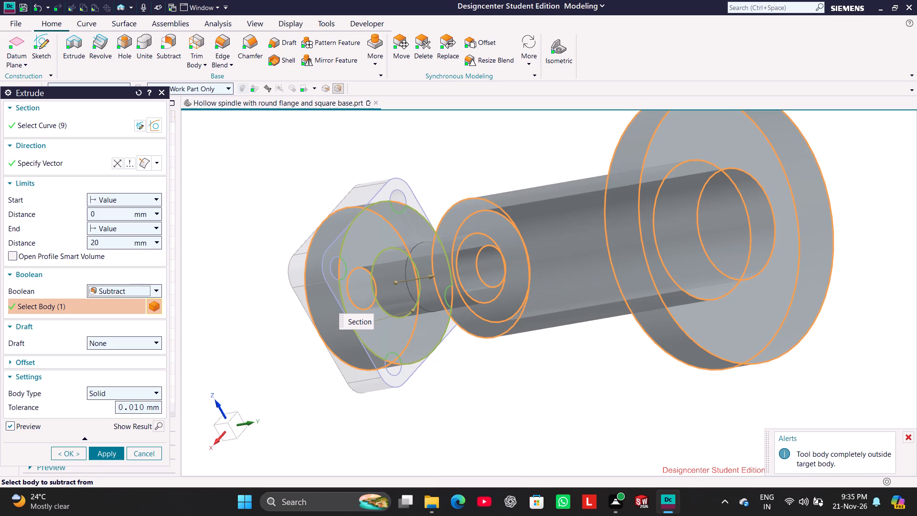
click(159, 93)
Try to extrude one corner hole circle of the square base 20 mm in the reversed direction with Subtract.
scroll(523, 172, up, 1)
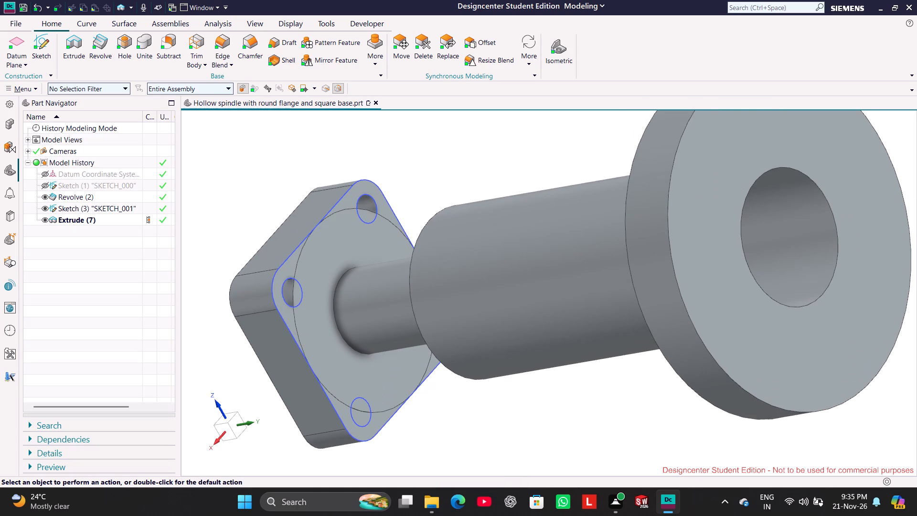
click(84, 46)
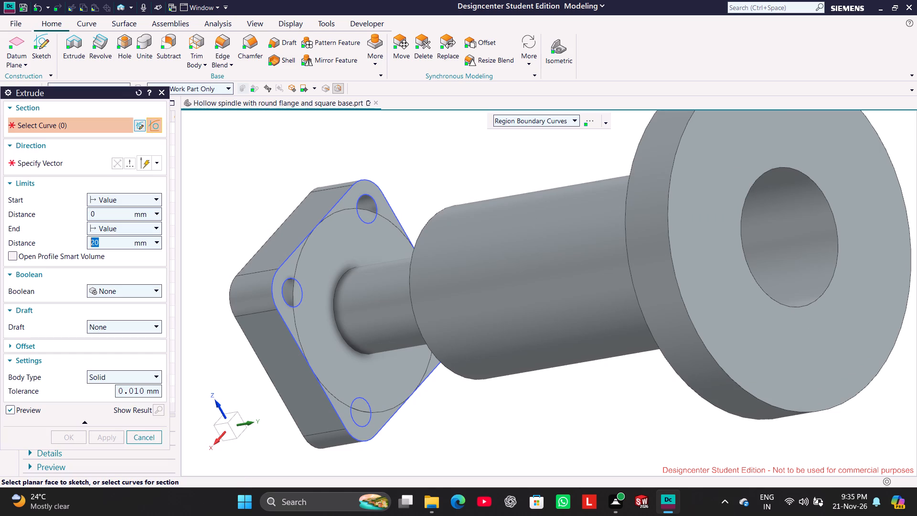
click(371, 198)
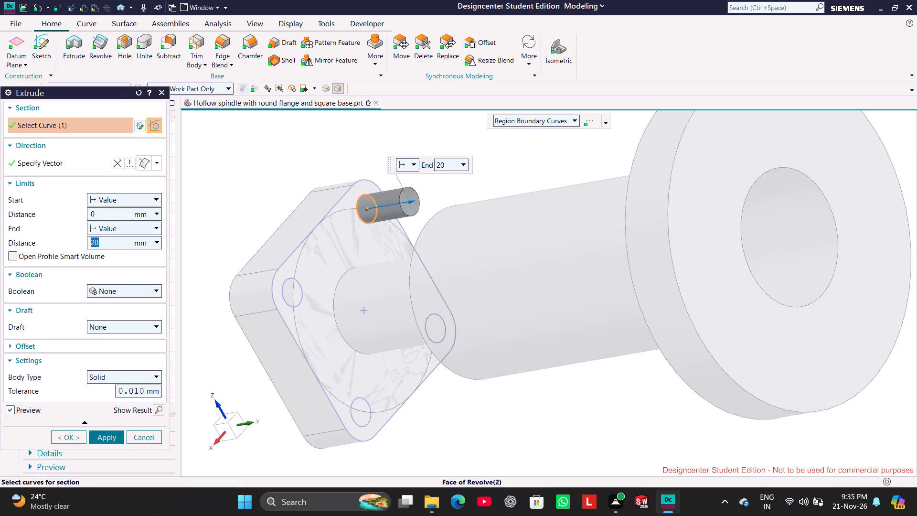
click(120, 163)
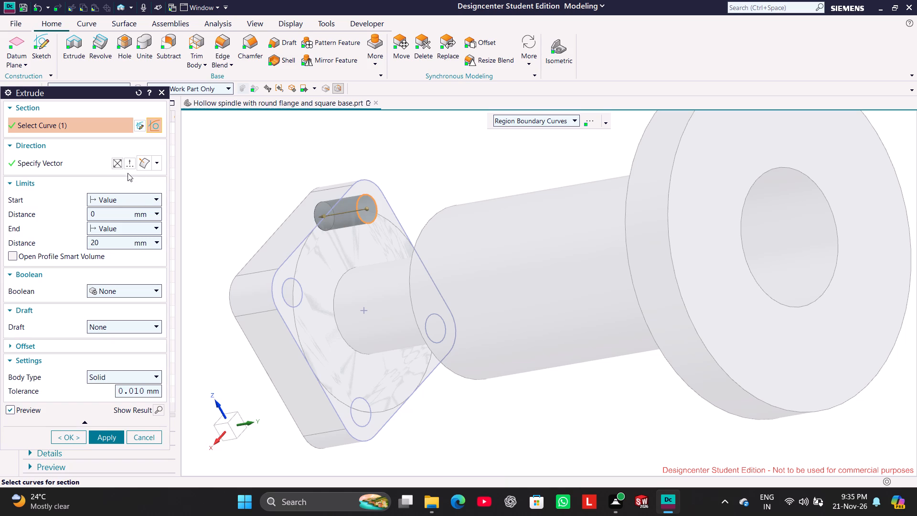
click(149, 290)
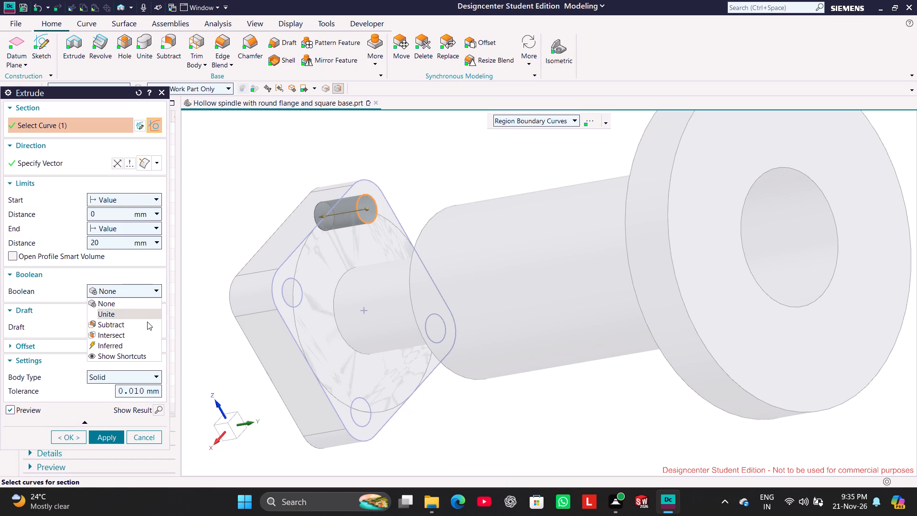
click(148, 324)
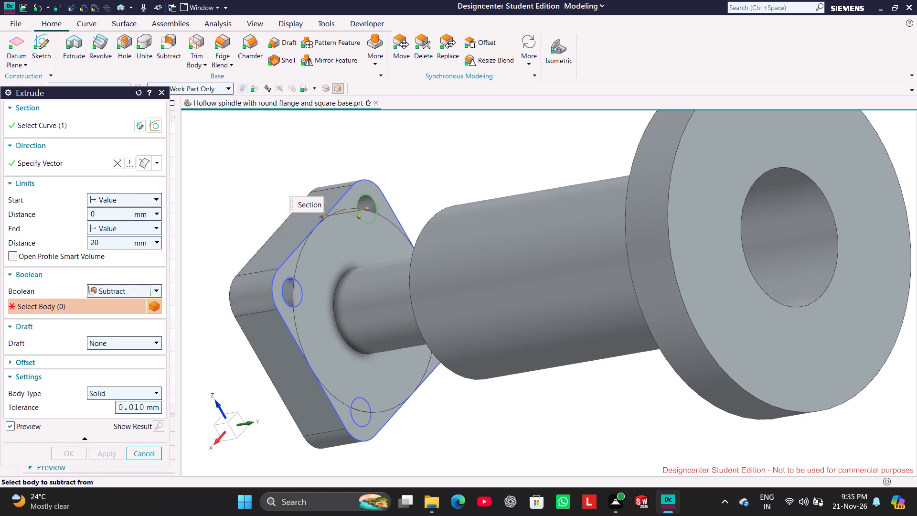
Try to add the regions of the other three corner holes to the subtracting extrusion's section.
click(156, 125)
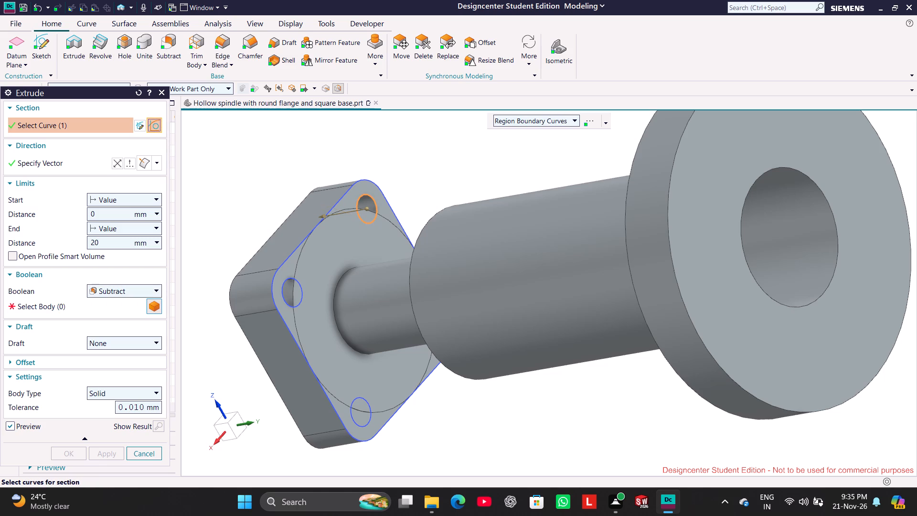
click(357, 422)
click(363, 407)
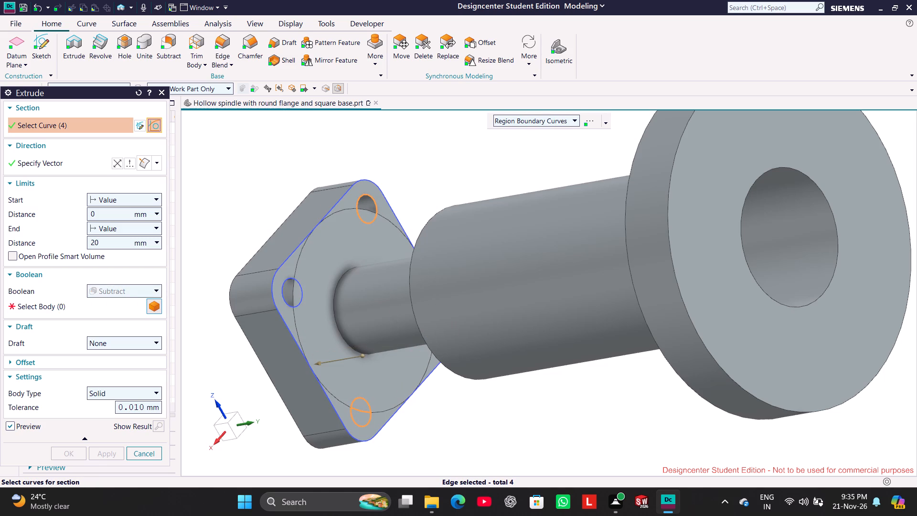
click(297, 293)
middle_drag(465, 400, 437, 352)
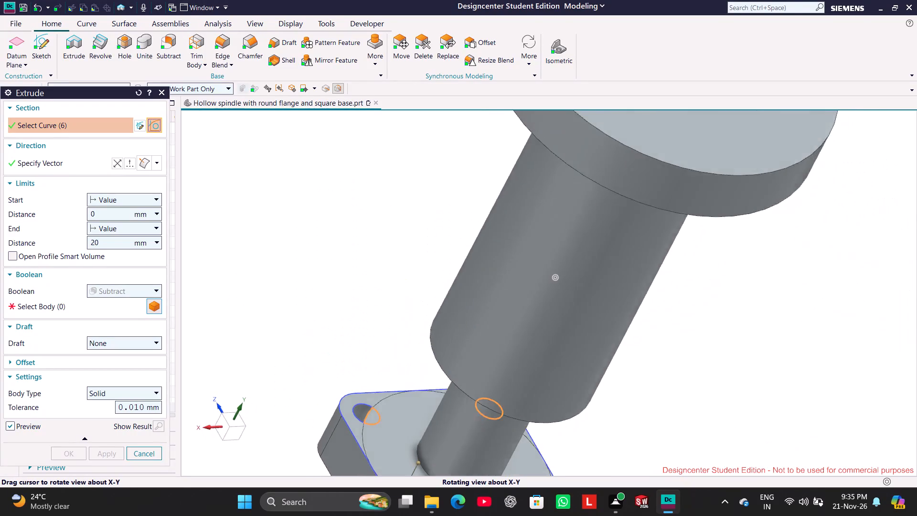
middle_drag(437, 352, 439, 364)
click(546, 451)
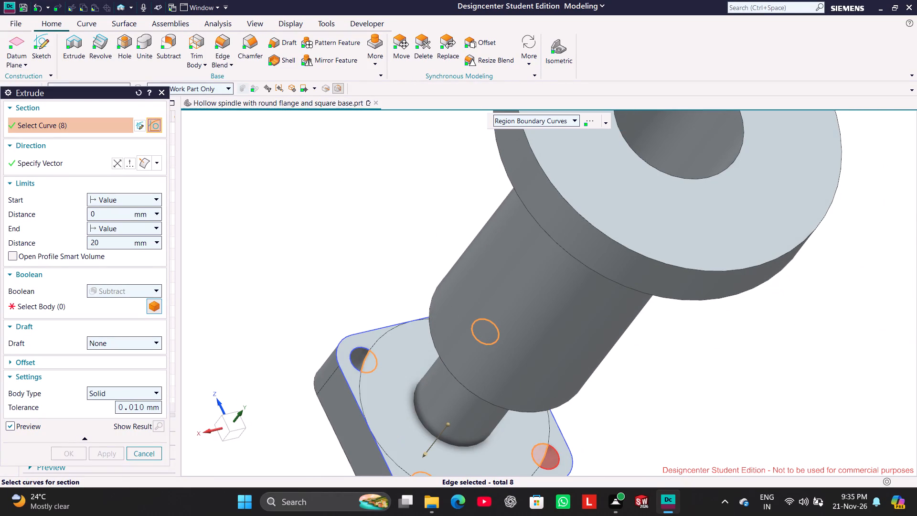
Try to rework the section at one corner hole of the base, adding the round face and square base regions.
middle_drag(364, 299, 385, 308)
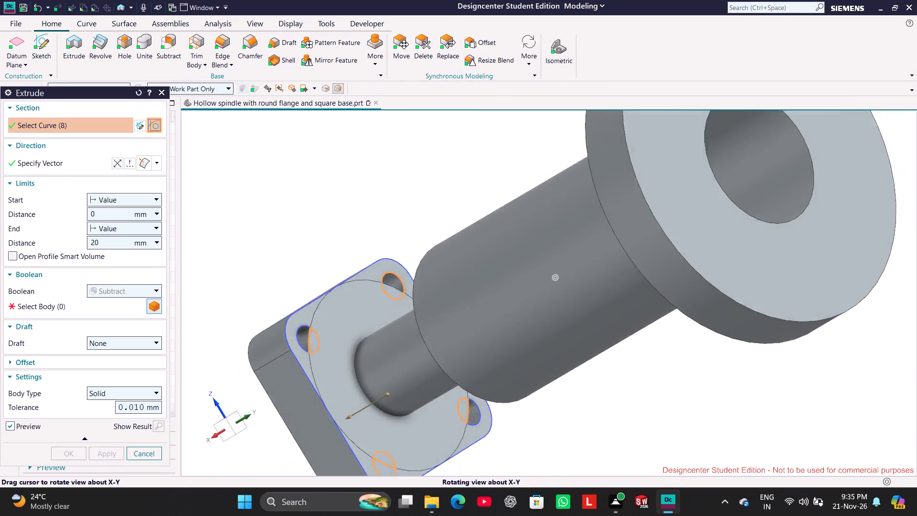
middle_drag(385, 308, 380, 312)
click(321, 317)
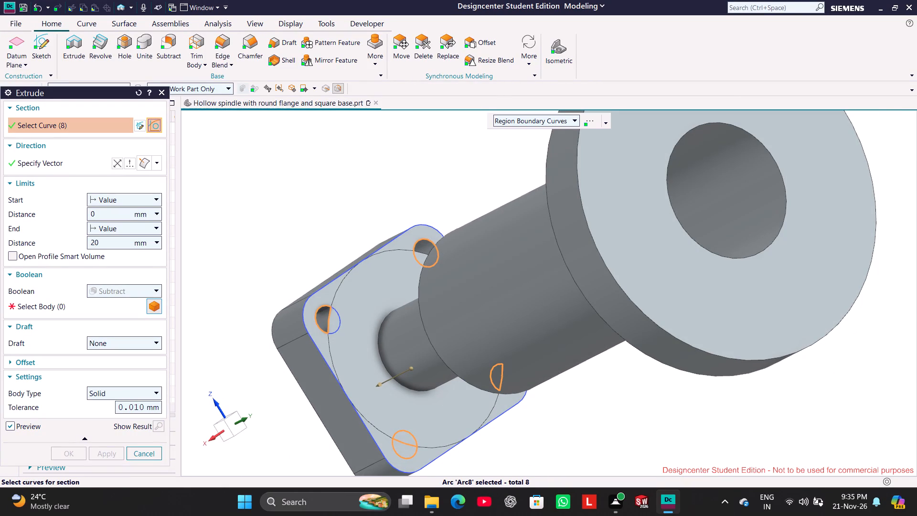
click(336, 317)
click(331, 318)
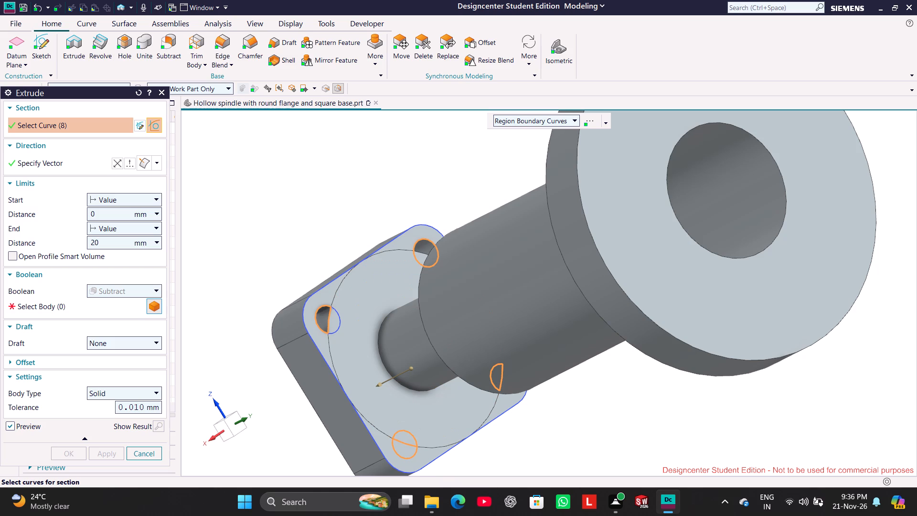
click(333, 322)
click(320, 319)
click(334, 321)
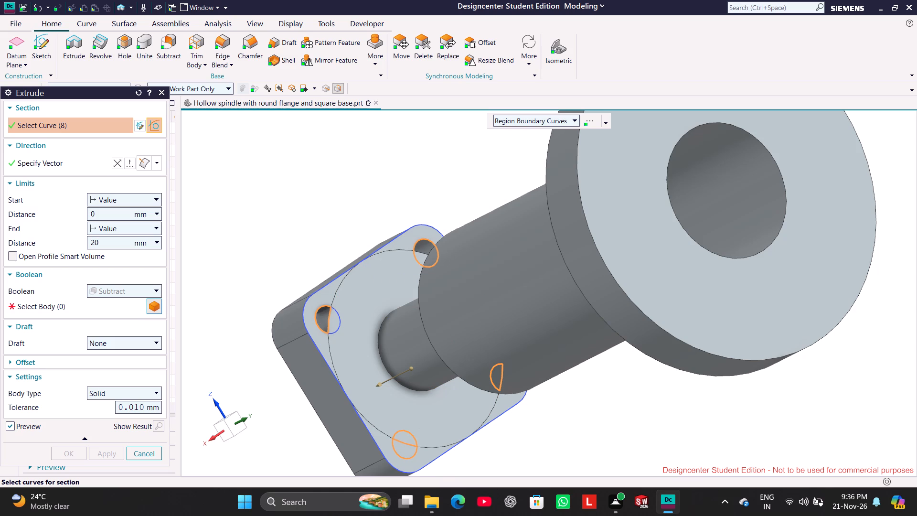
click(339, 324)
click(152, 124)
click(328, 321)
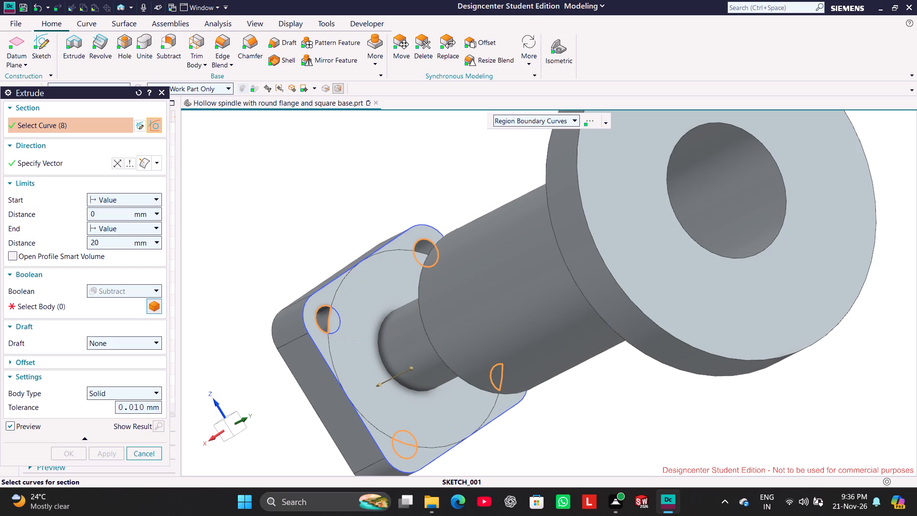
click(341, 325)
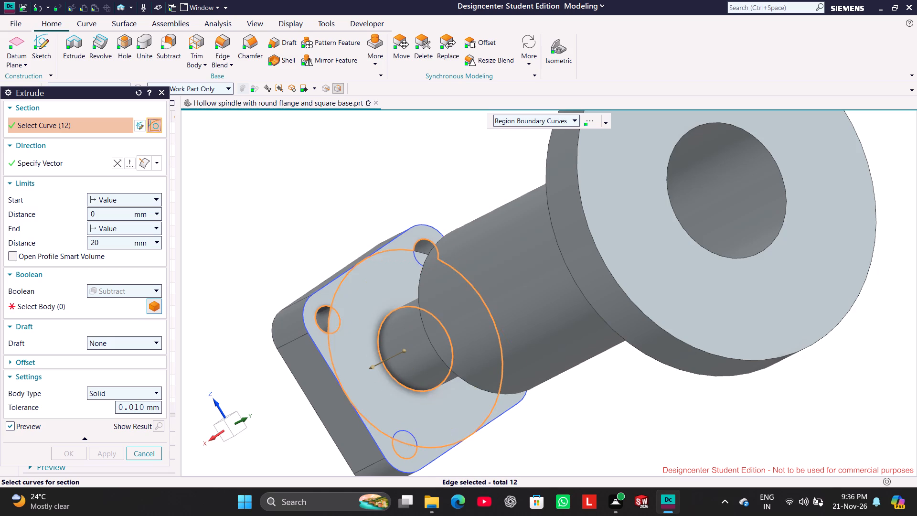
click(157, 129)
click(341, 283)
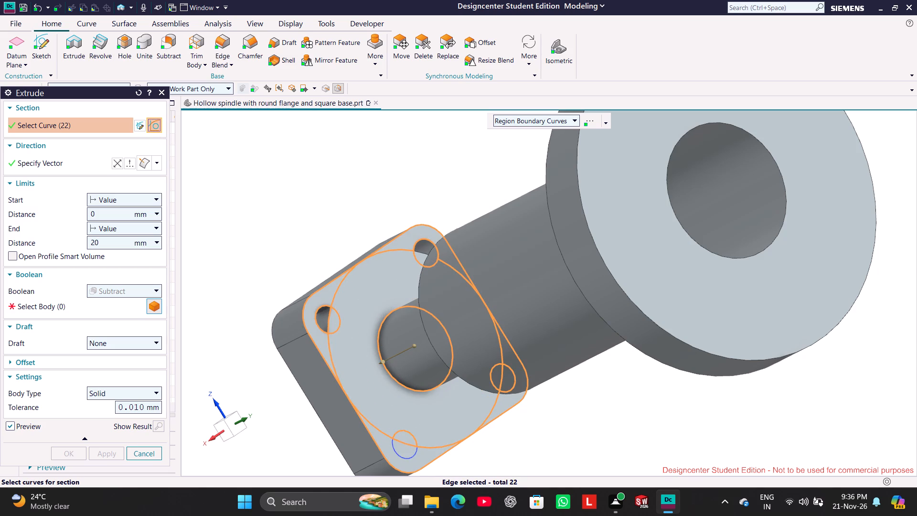
Extrude the square base region with its corner holes 20 mm in the reversed direction with no Boolean, reworking the section at one hole.
click(75, 40)
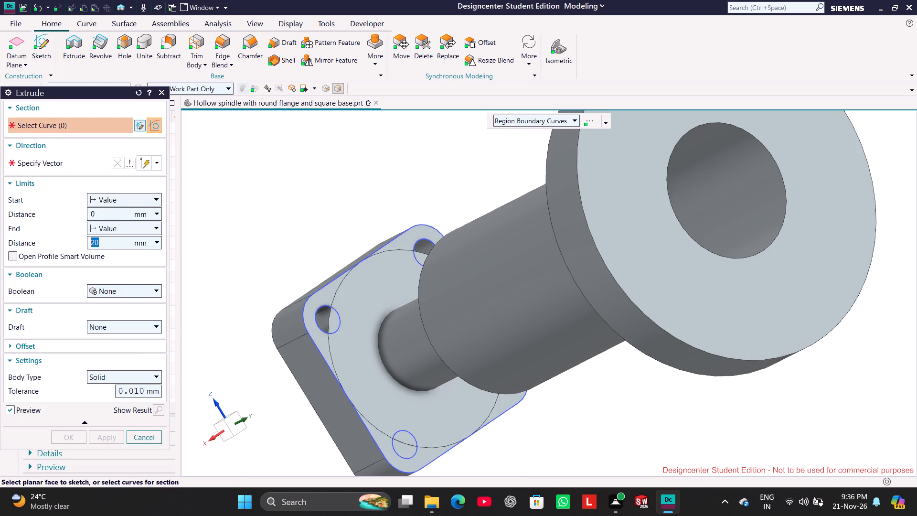
click(322, 310)
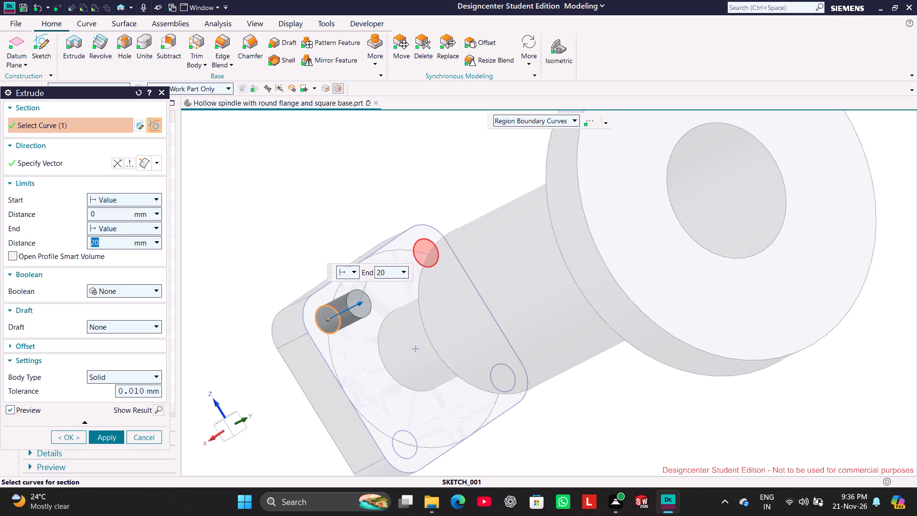
click(424, 242)
click(500, 386)
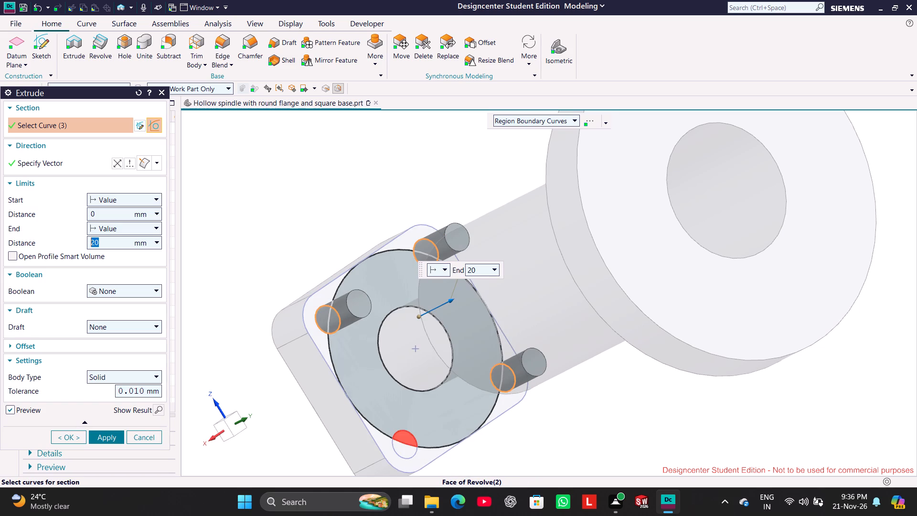
click(408, 442)
click(408, 448)
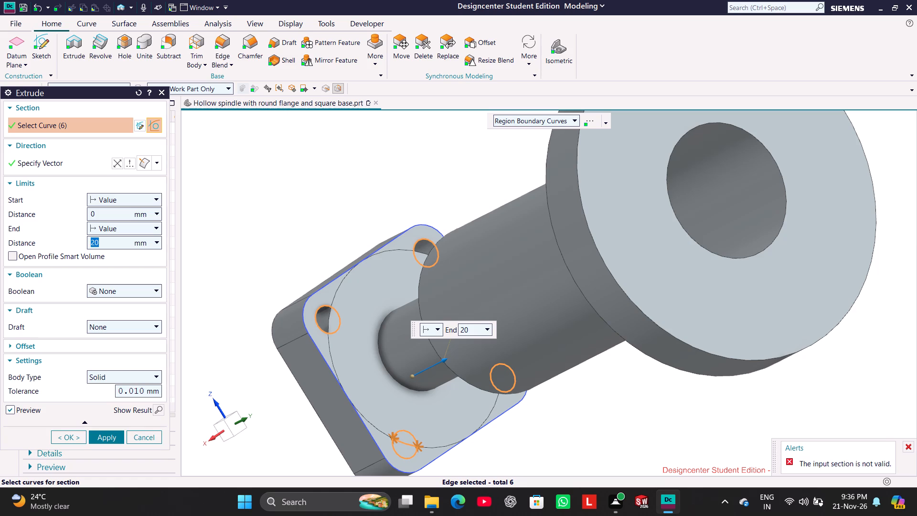
click(908, 447)
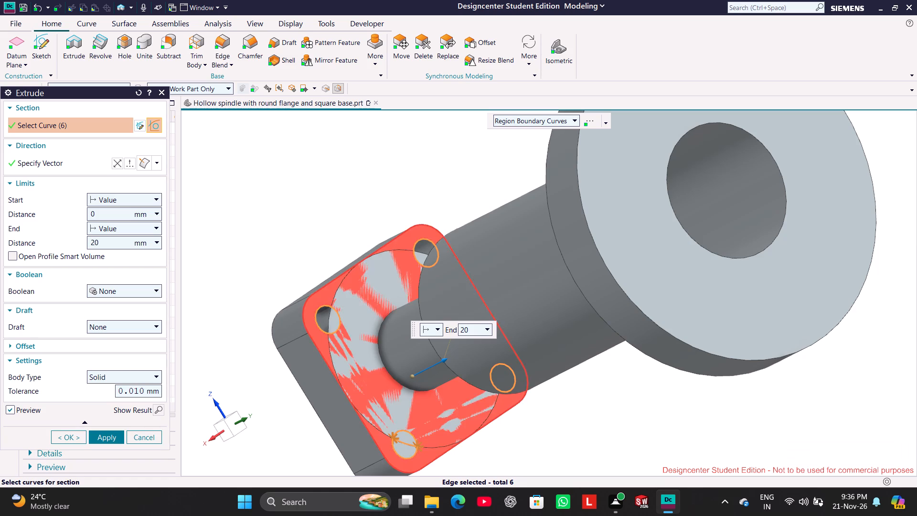
click(412, 457)
click(417, 447)
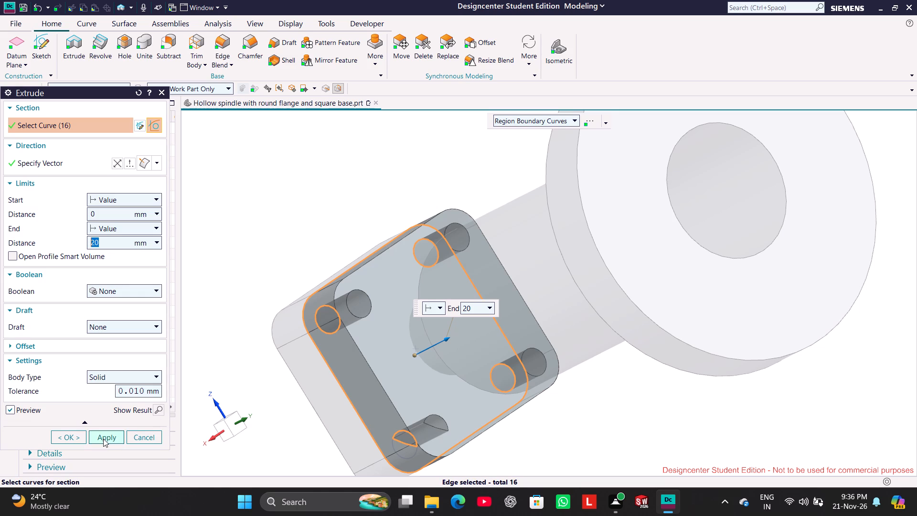
click(117, 162)
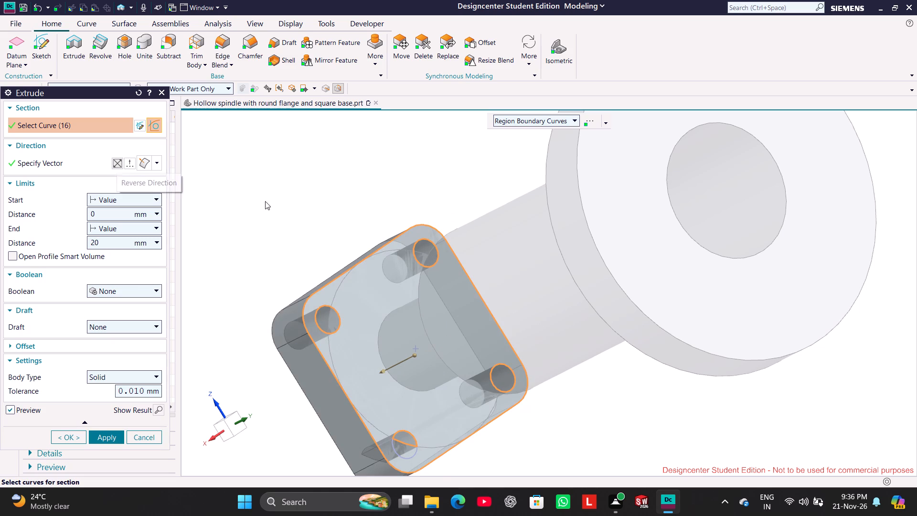
middle_drag(342, 201, 416, 172)
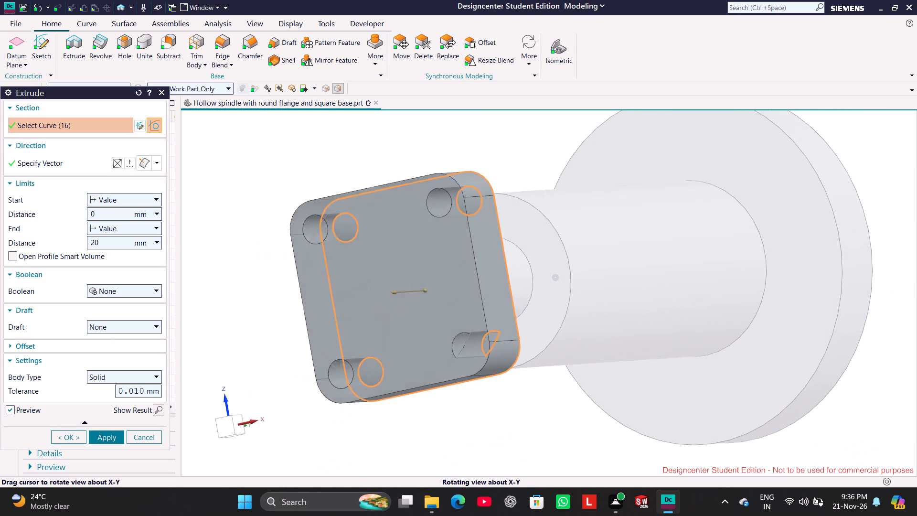
middle_drag(416, 172, 342, 187)
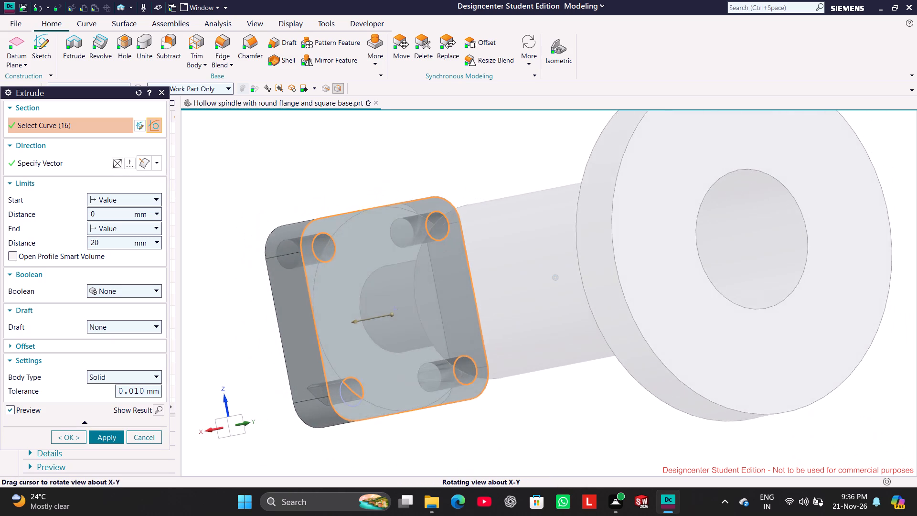
middle_drag(342, 187, 349, 185)
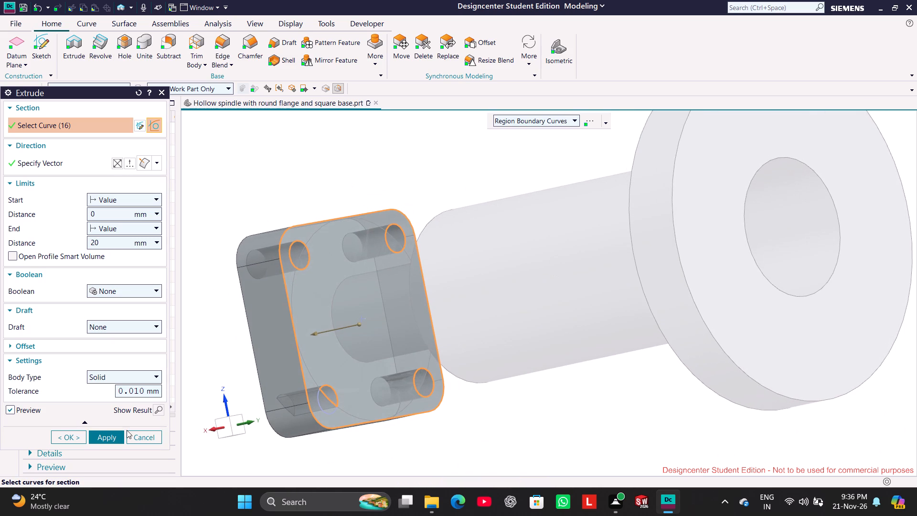
click(114, 437)
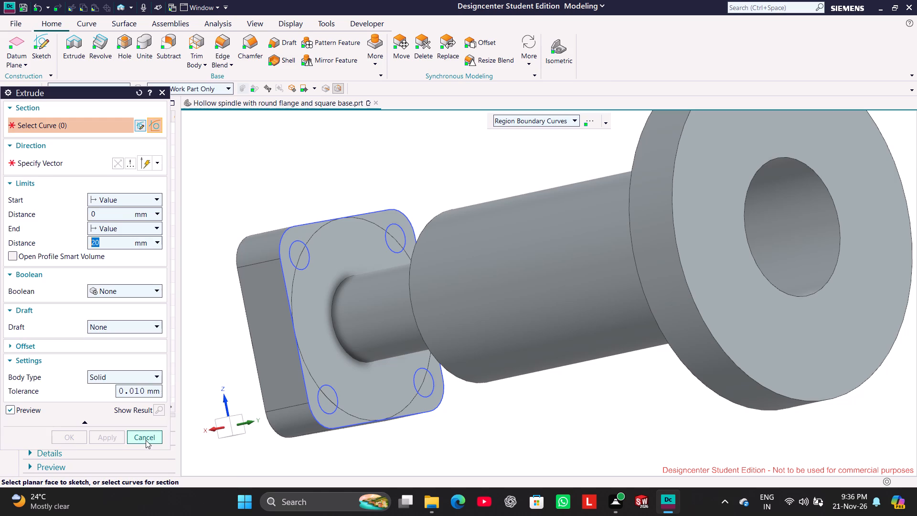
click(146, 440)
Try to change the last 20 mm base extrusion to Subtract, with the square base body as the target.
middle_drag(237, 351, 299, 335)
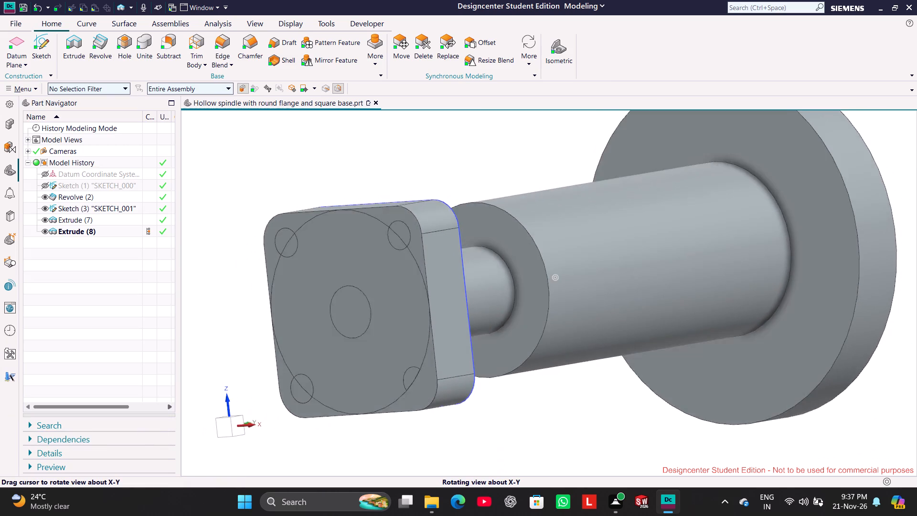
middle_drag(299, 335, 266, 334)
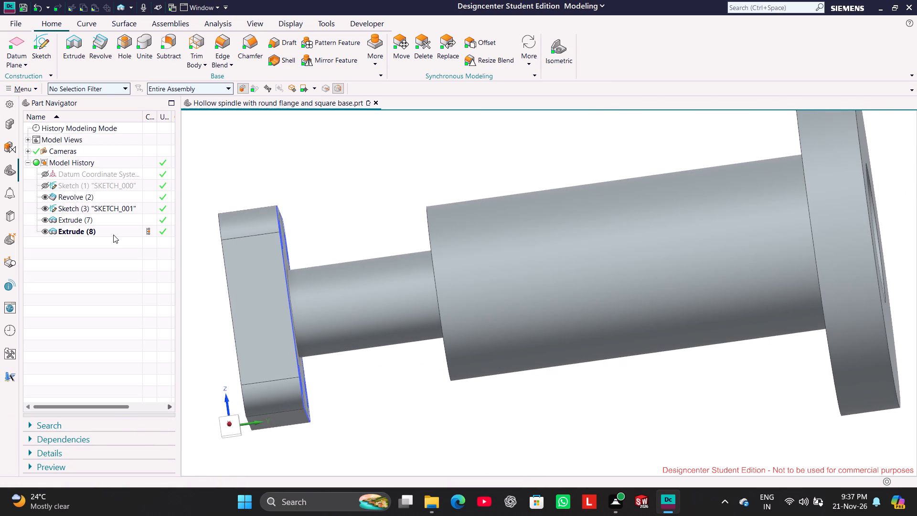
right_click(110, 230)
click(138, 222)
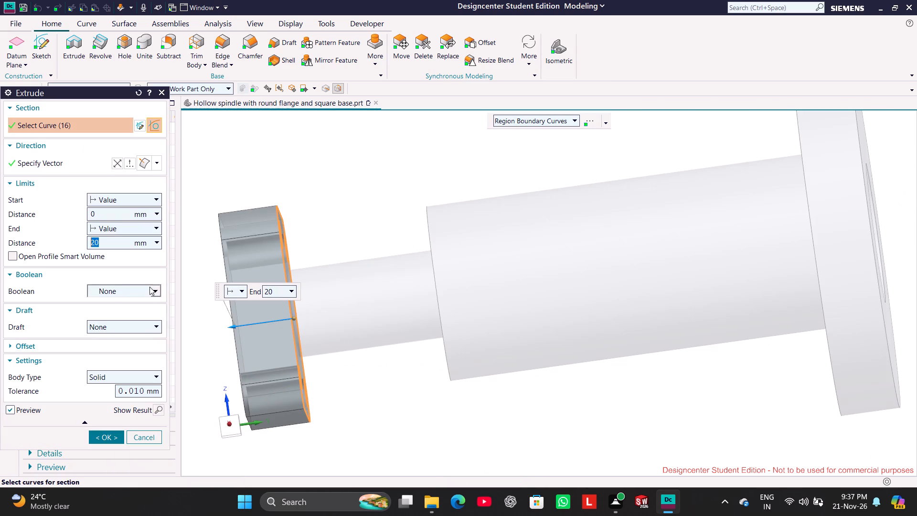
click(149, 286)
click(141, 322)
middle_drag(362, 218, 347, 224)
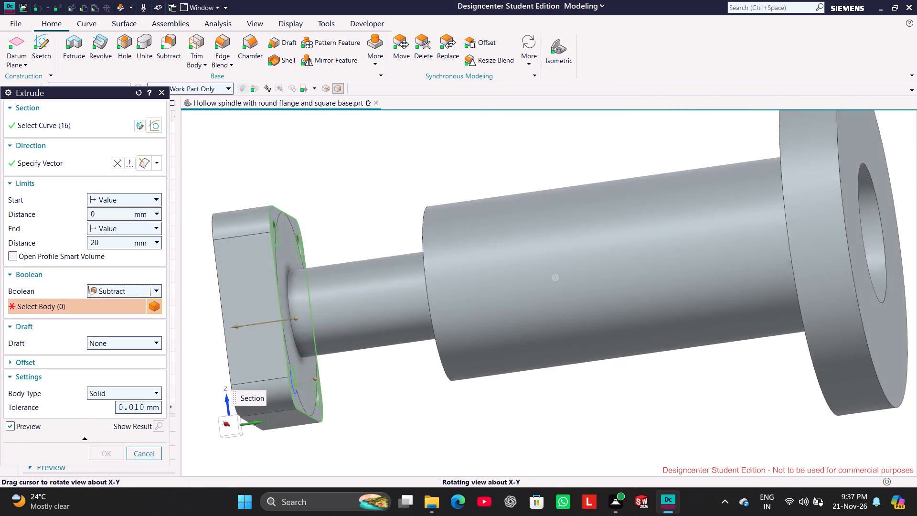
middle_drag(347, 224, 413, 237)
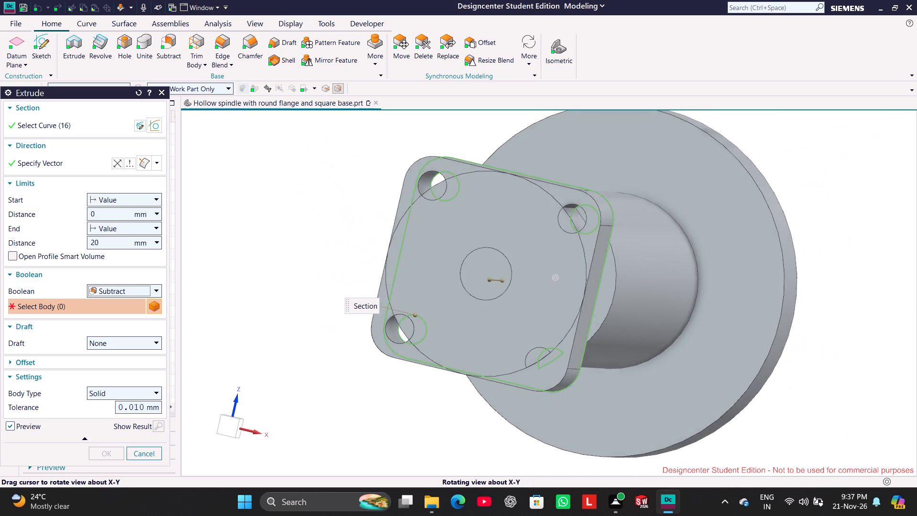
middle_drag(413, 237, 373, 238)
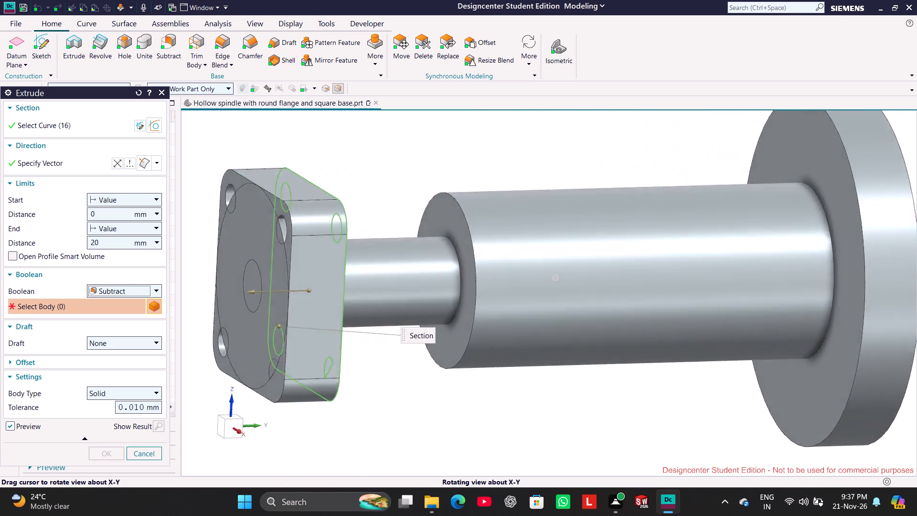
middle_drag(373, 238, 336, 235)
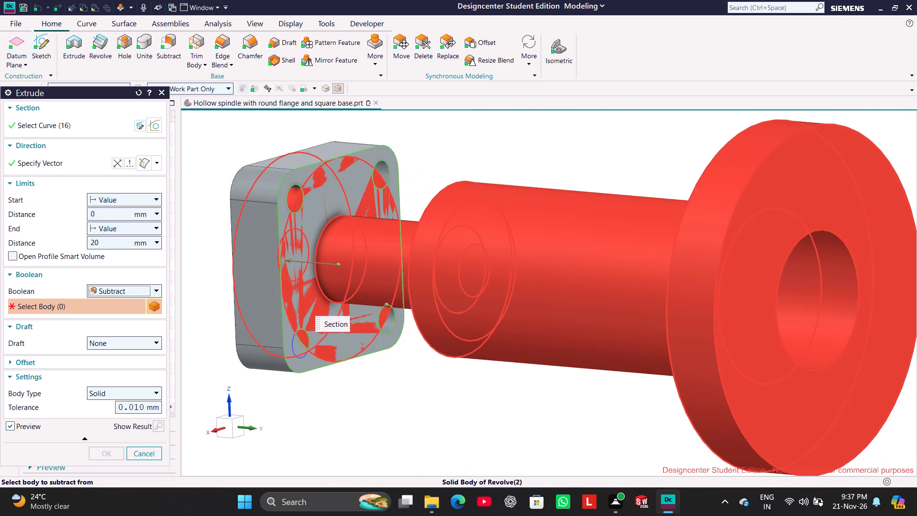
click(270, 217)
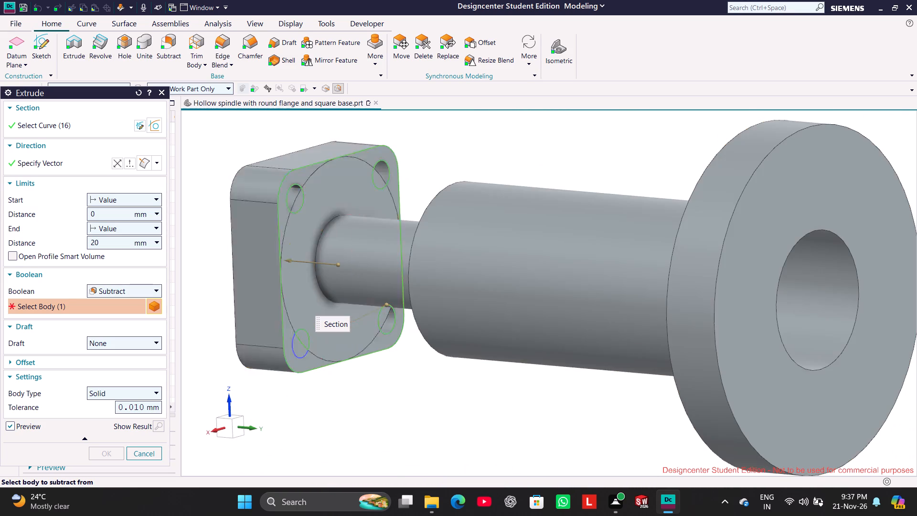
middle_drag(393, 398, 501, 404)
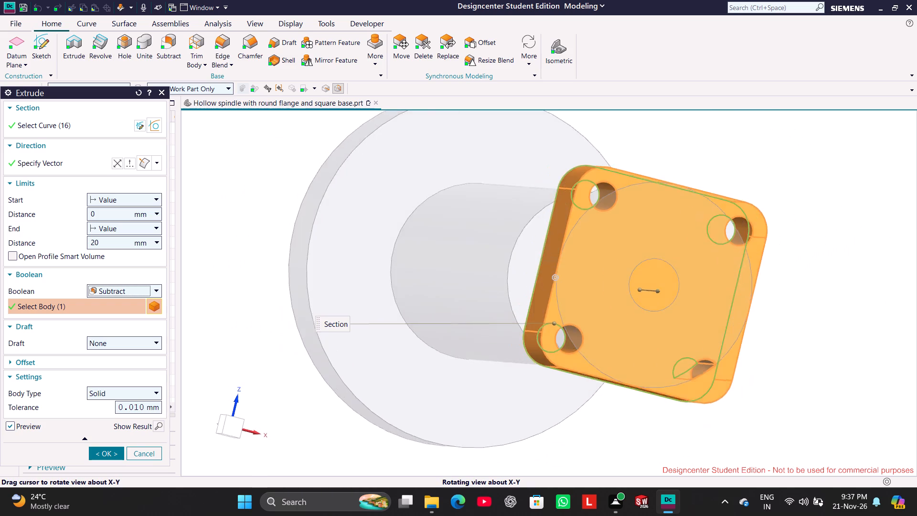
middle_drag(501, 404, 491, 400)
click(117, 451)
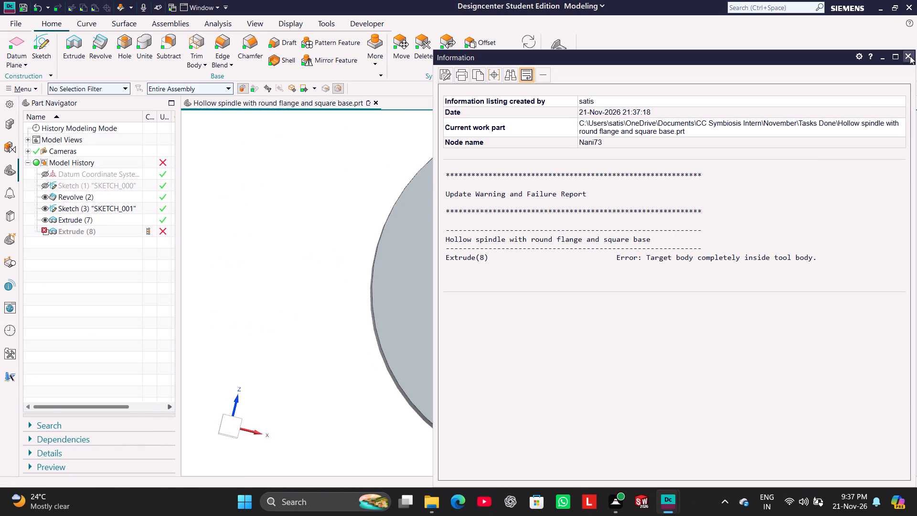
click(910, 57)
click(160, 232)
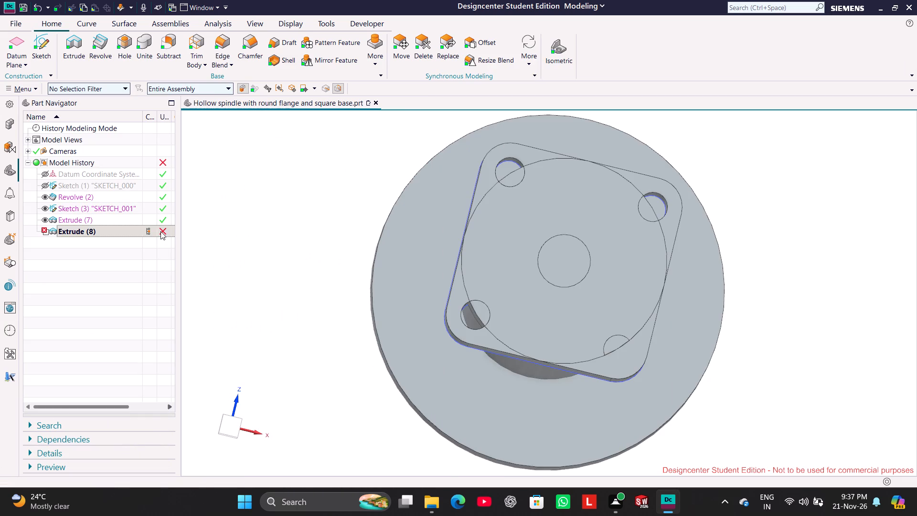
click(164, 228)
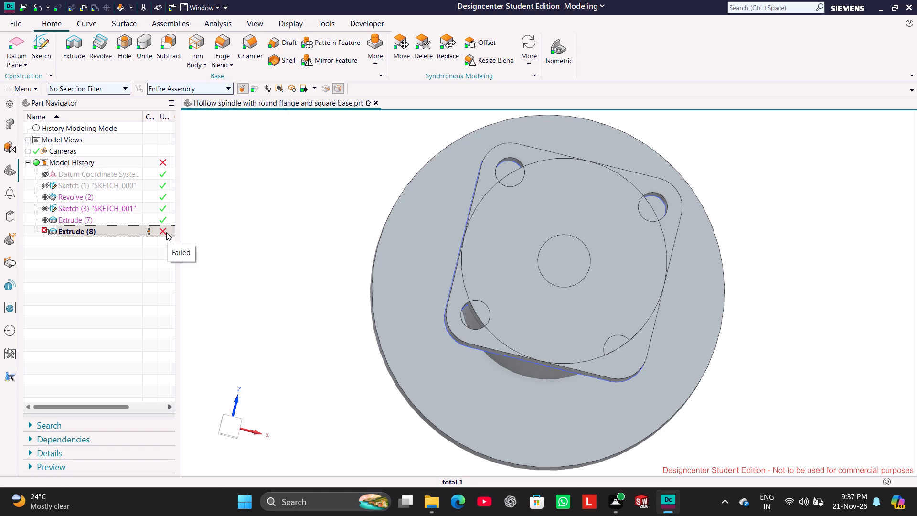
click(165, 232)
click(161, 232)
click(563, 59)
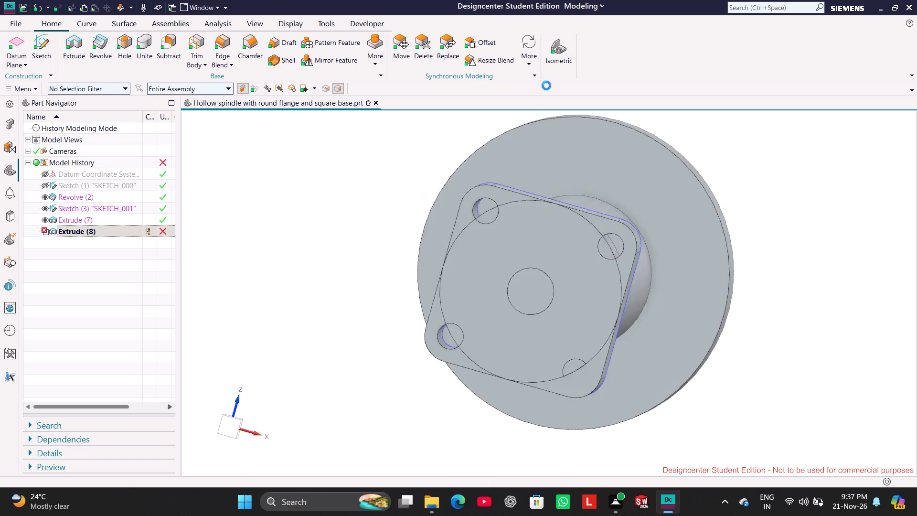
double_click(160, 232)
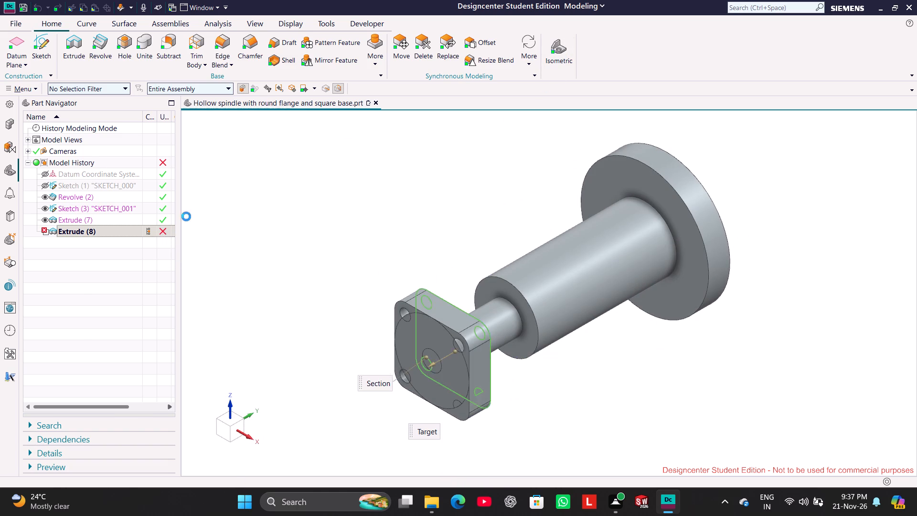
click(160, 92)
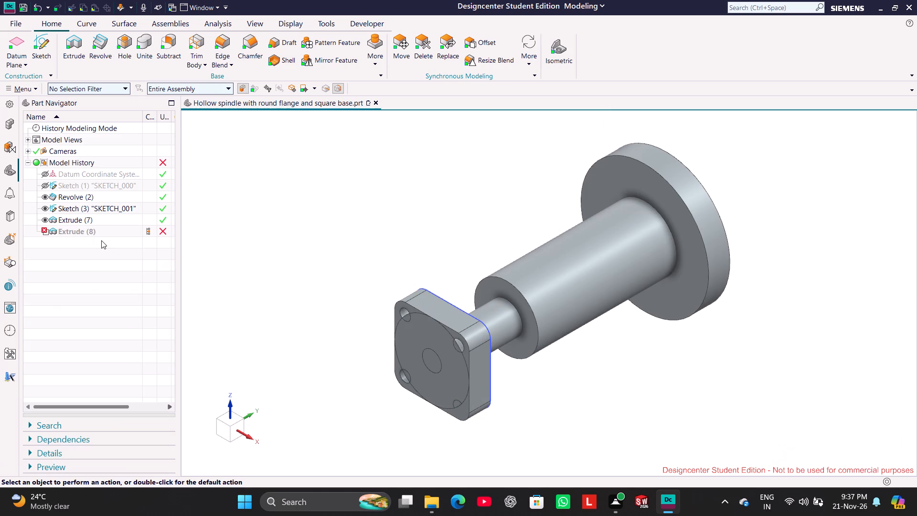
Delete the failed Extrude (8) feature from the model history.
right_click(112, 228)
click(154, 219)
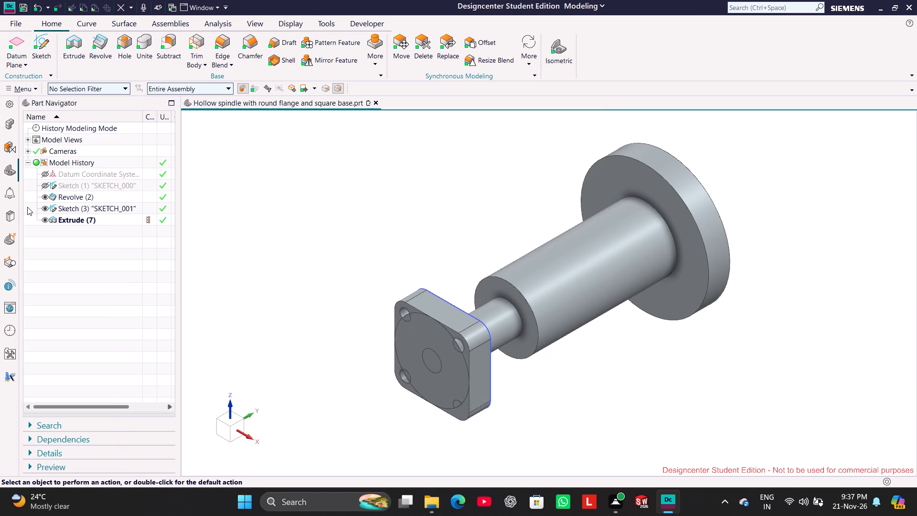
Hide the base sketch and unite the square base body and the revolved spindle body into one solid.
click(44, 210)
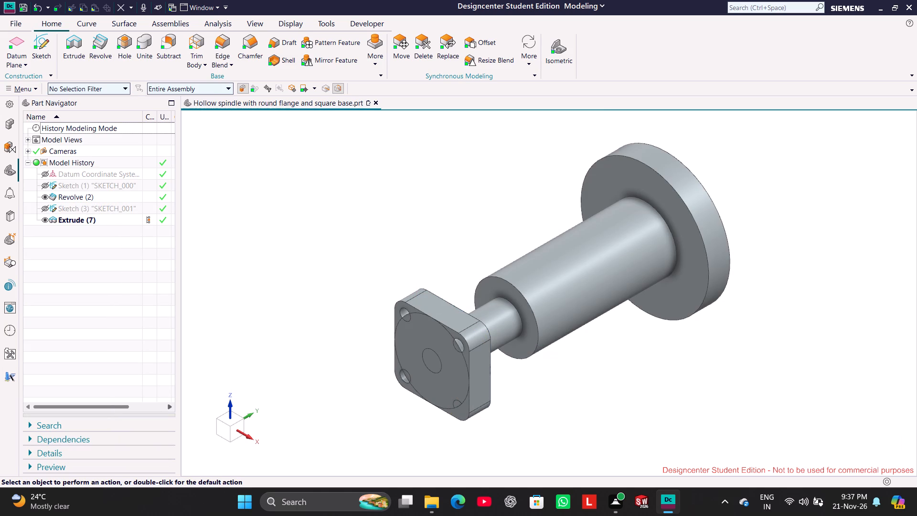
click(149, 49)
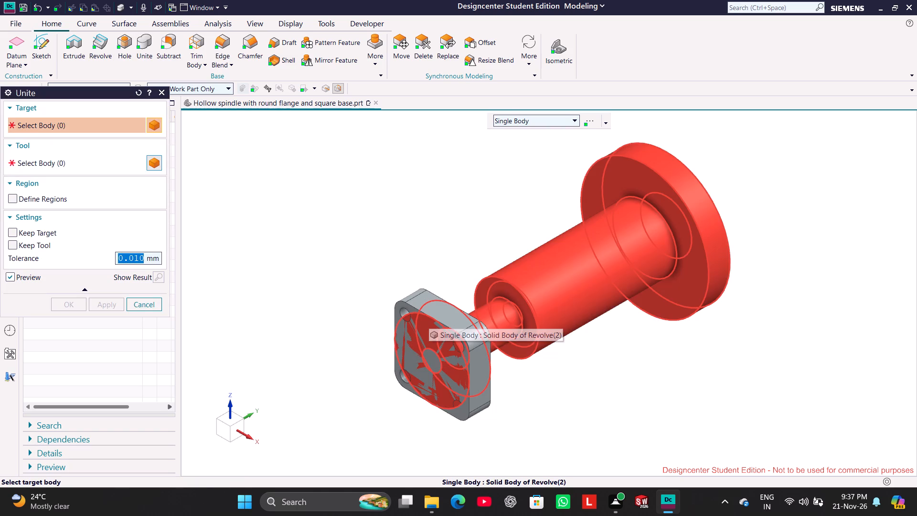
click(429, 316)
click(426, 308)
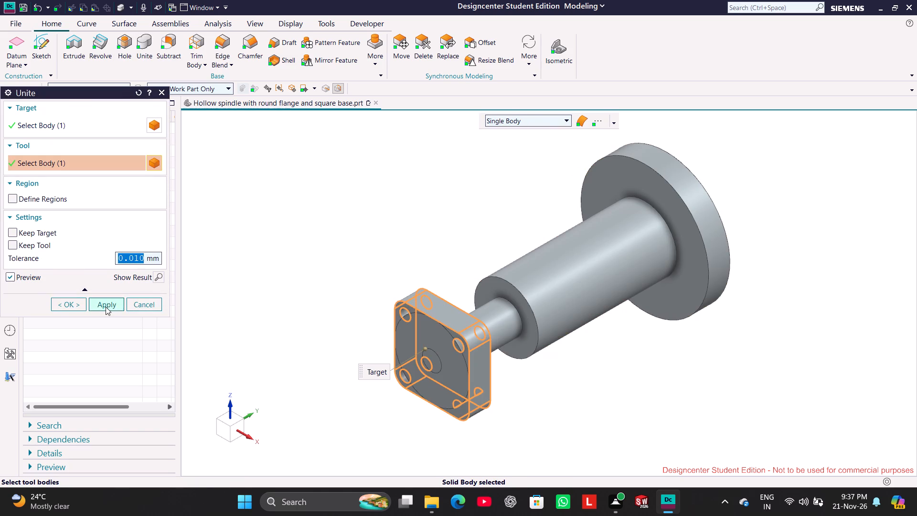
click(106, 307)
click(154, 302)
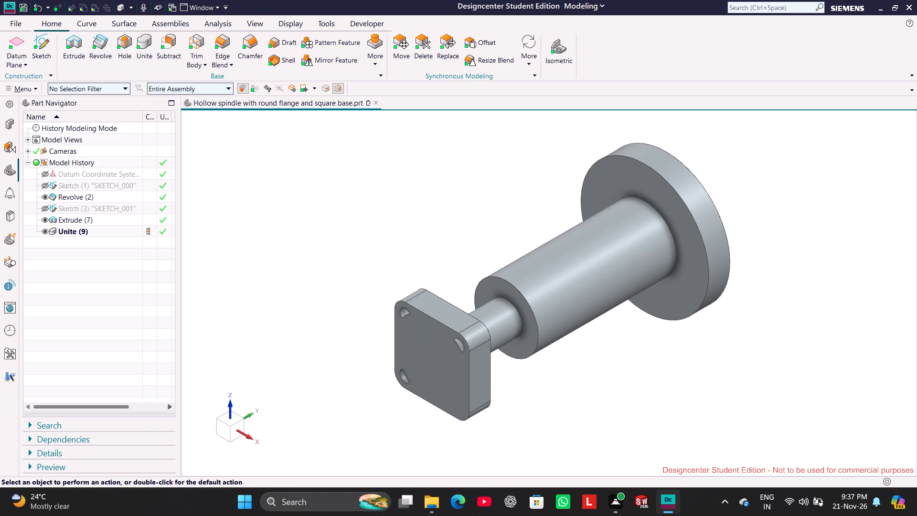
Show the base sketch and extrude its four corner hole circles 20 mm in the reversed direction through the square base with Subtract.
click(44, 206)
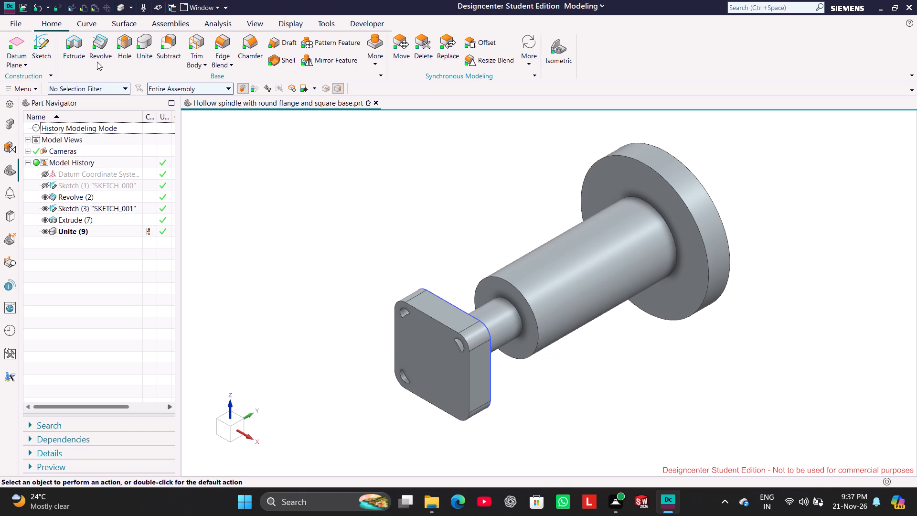
click(77, 60)
middle_drag(603, 394, 509, 396)
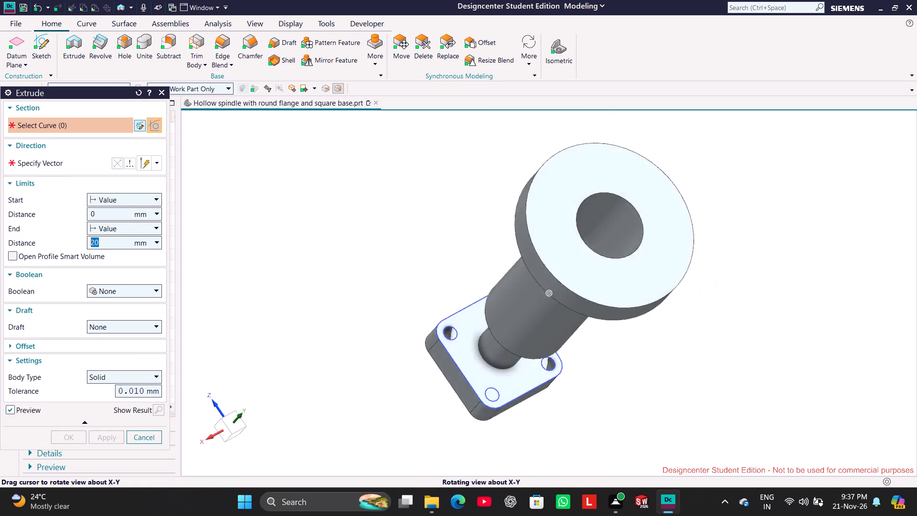
middle_drag(509, 396, 511, 408)
click(488, 356)
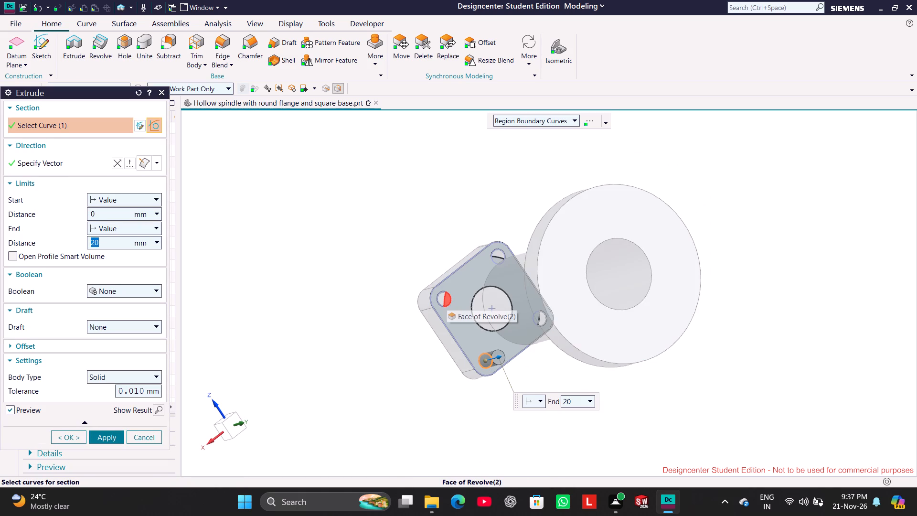
scroll(466, 300, up, 3)
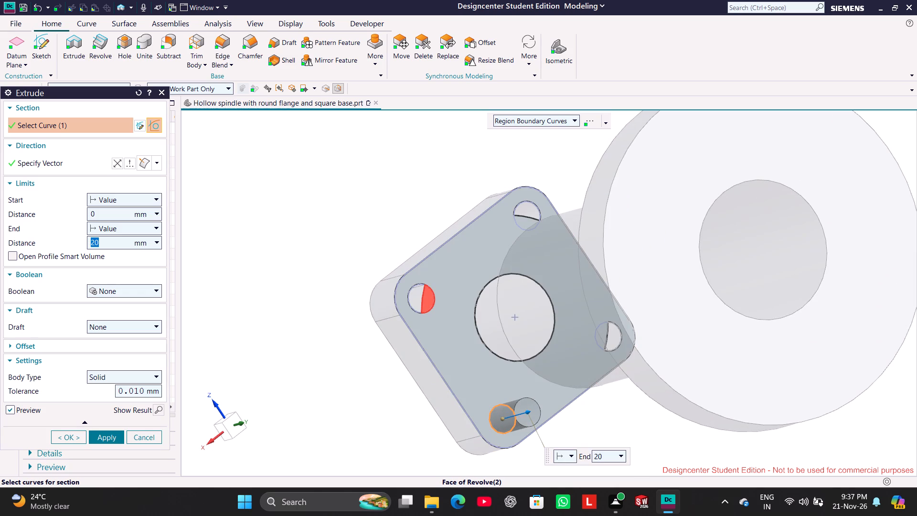
click(531, 208)
click(422, 286)
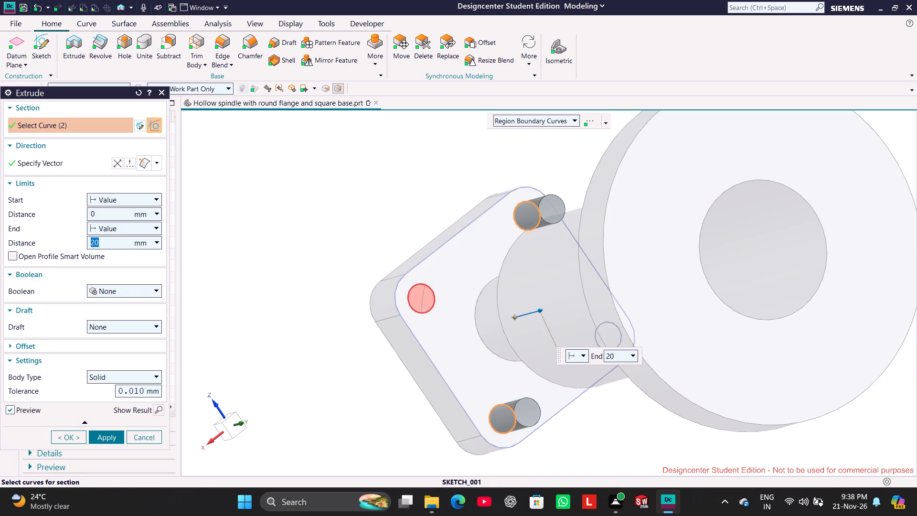
click(612, 327)
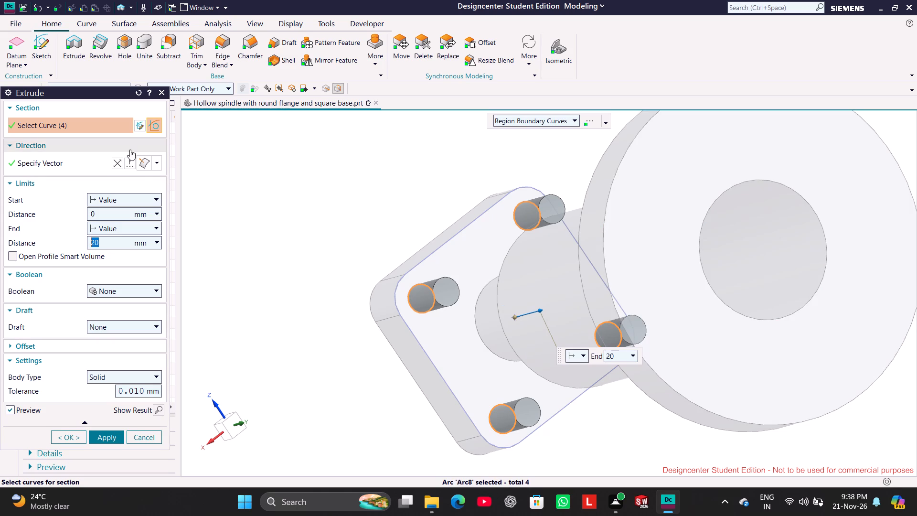
click(115, 163)
middle_drag(334, 184, 341, 186)
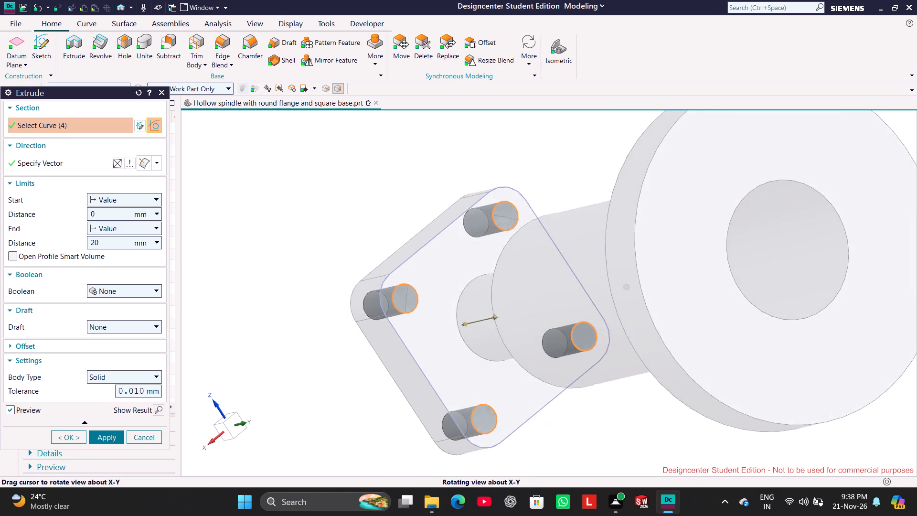
middle_drag(341, 186, 410, 185)
click(145, 294)
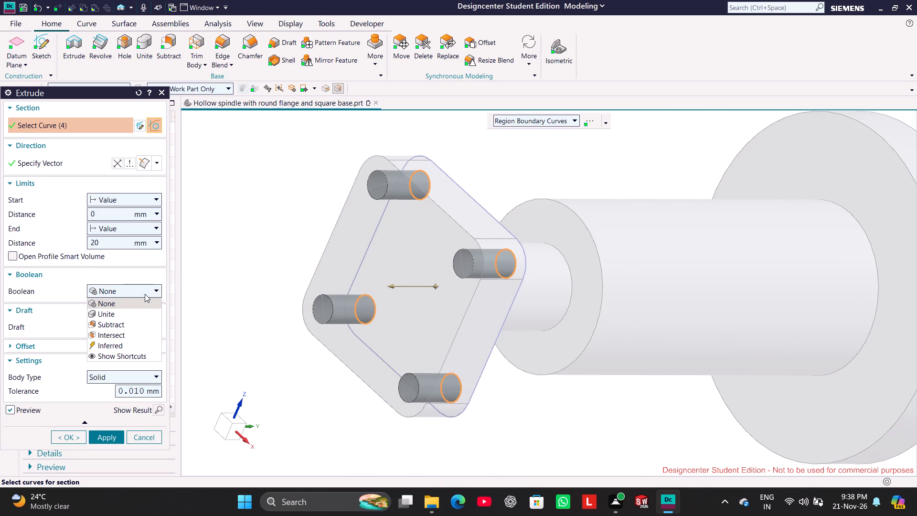
click(138, 322)
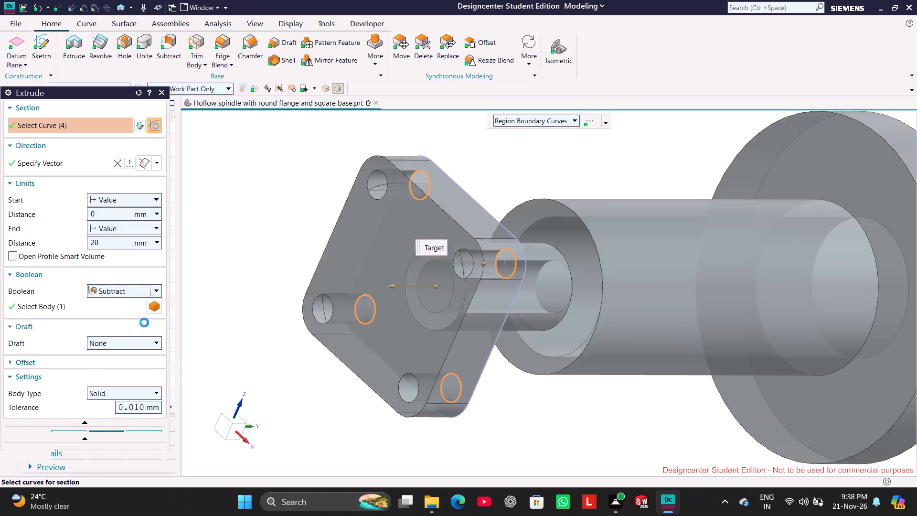
click(111, 448)
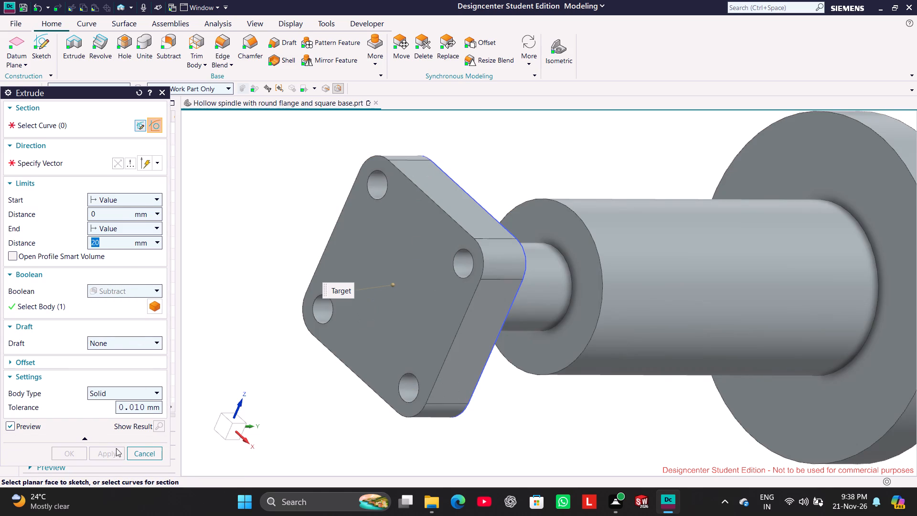
click(155, 457)
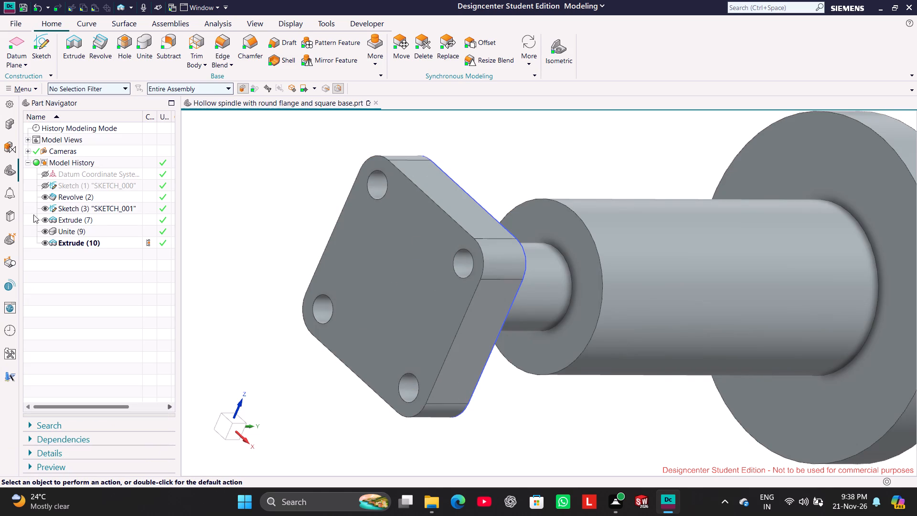
Hide the base sketch and set the model to the isometric view.
click(45, 206)
click(548, 70)
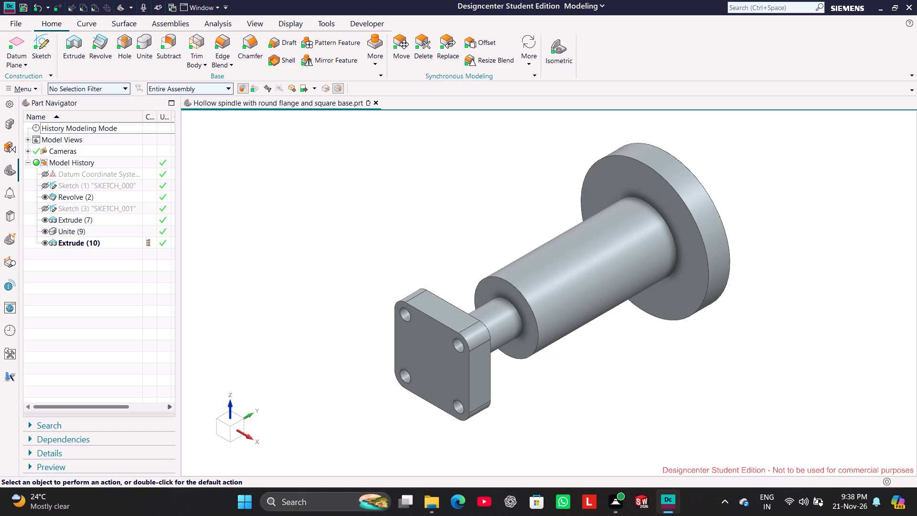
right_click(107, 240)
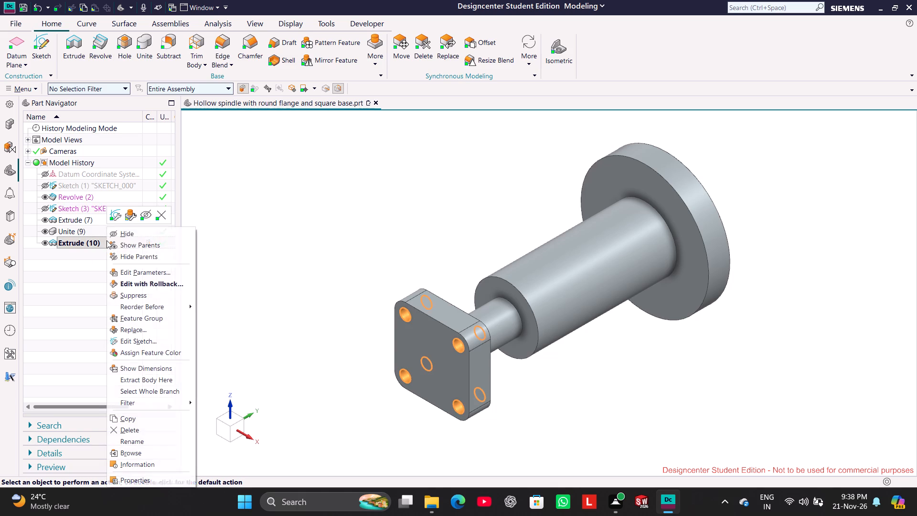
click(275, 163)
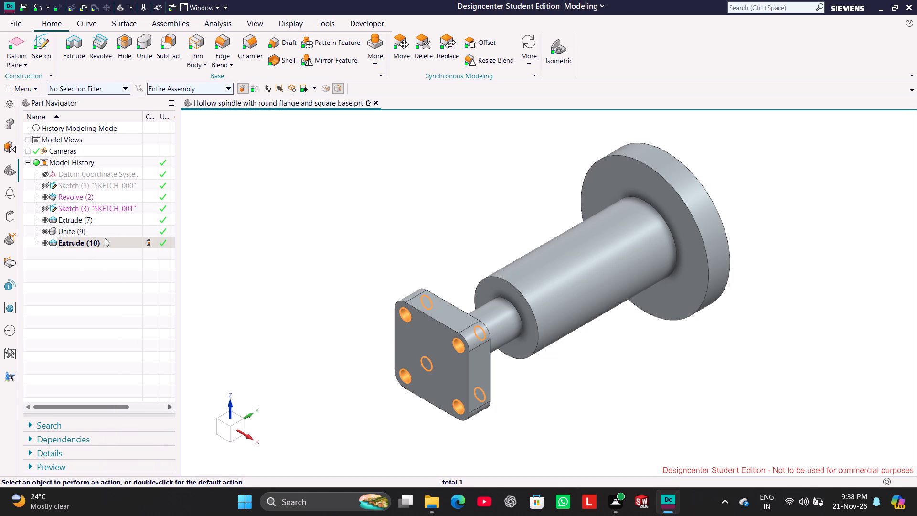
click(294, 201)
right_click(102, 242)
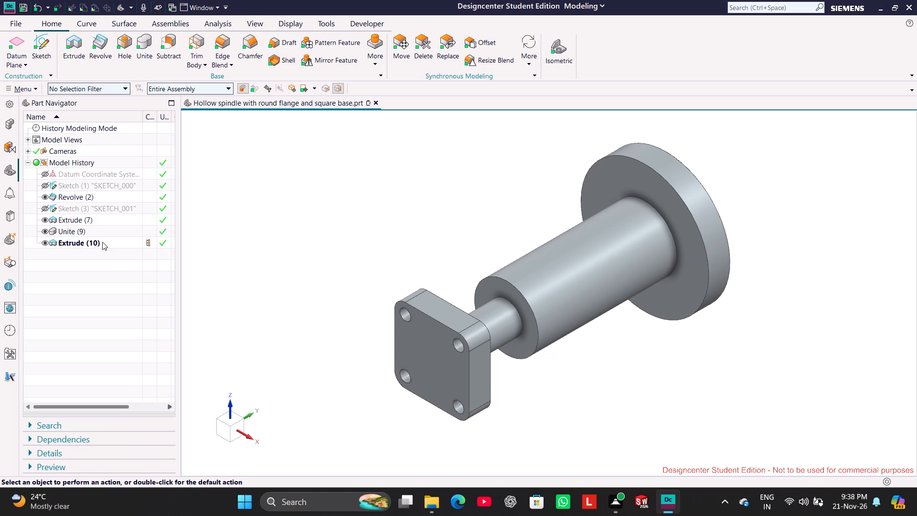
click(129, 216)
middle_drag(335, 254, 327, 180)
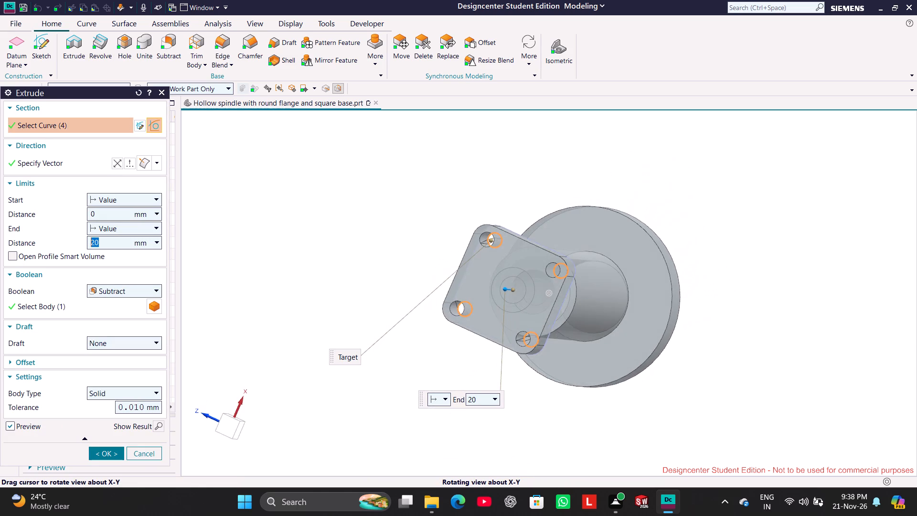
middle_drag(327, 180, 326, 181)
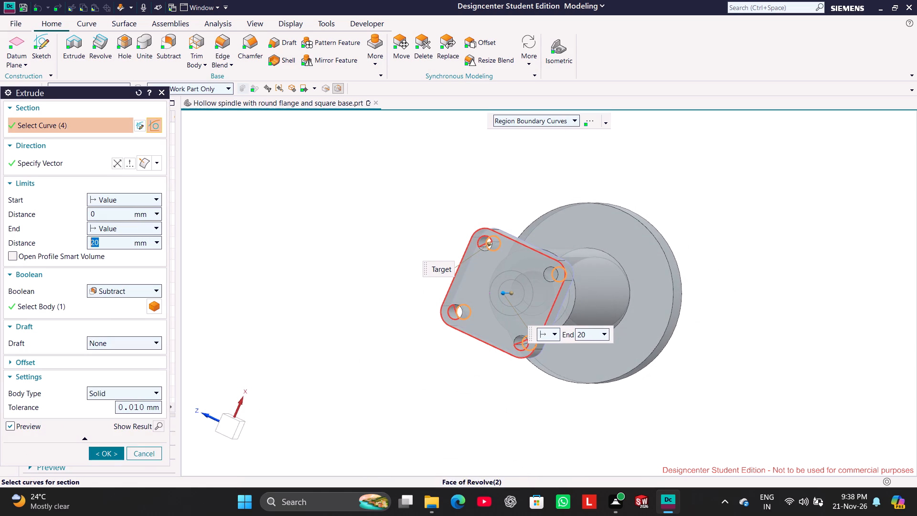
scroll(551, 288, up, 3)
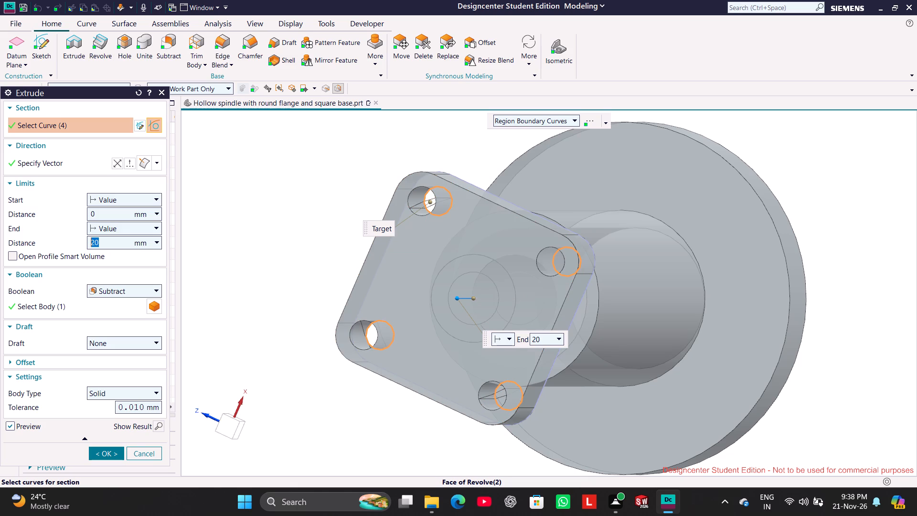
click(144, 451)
Edit the square base sketch and project the spindle's central bore edge into it, then finish the sketch.
middle_drag(336, 236, 315, 264)
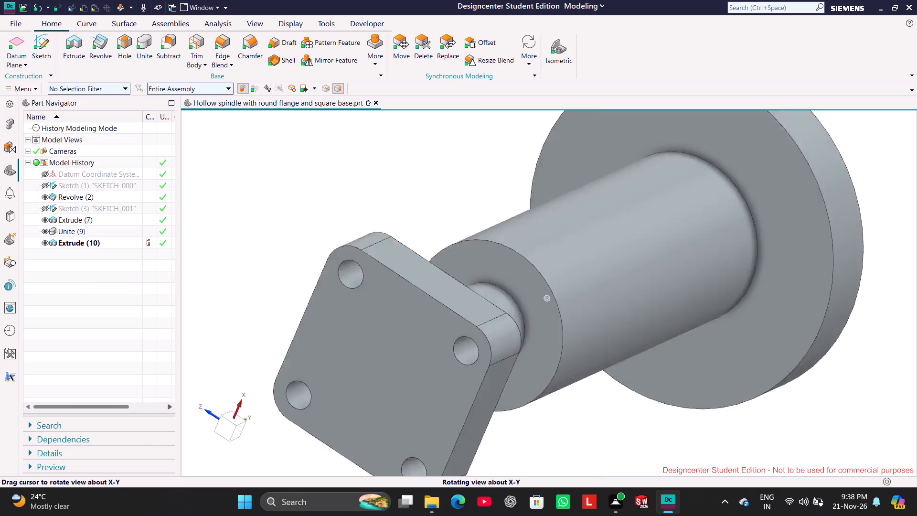
middle_drag(315, 264, 284, 311)
right_click(86, 207)
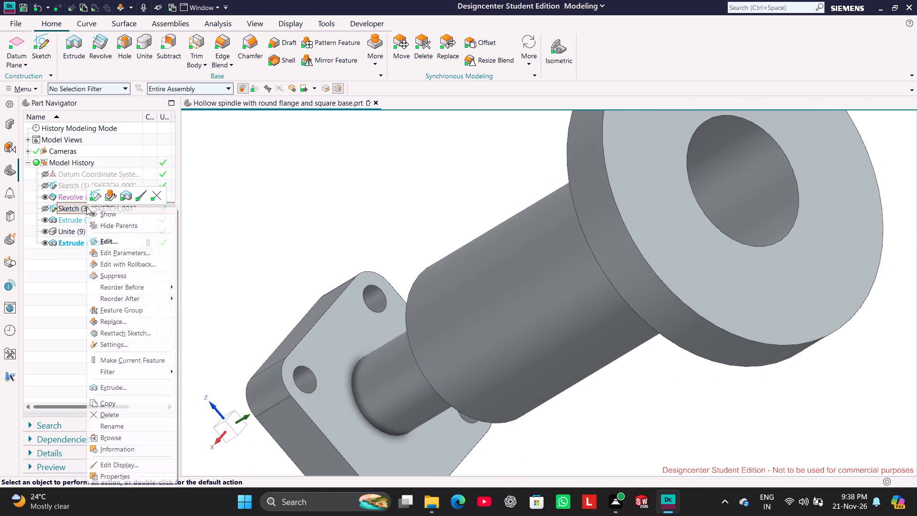
click(106, 196)
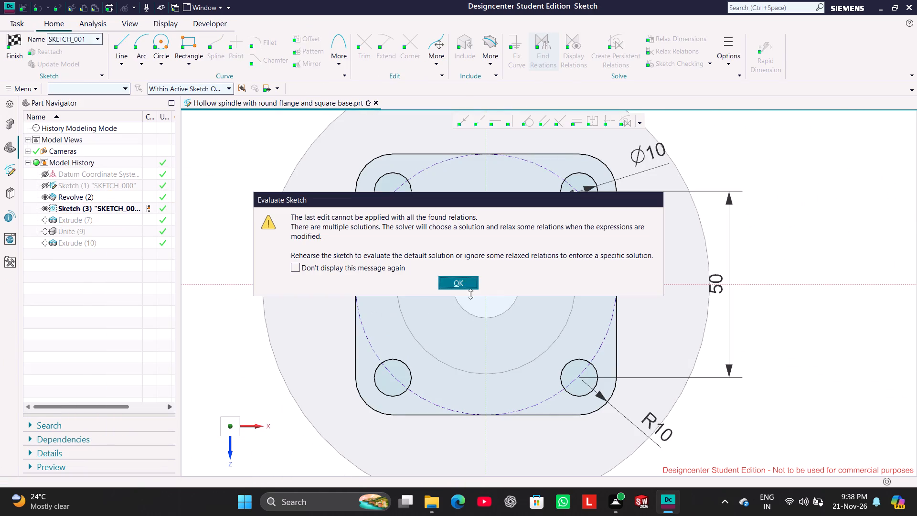
click(459, 280)
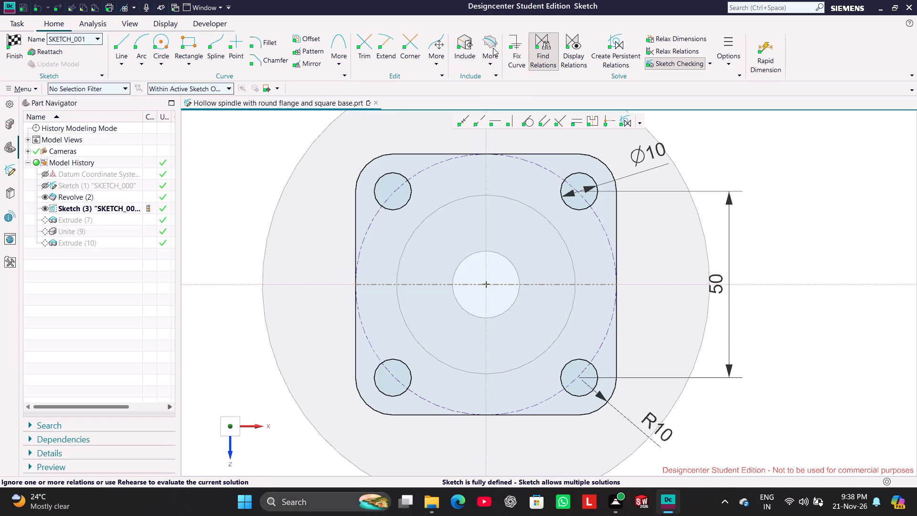
click(493, 48)
click(508, 87)
click(502, 257)
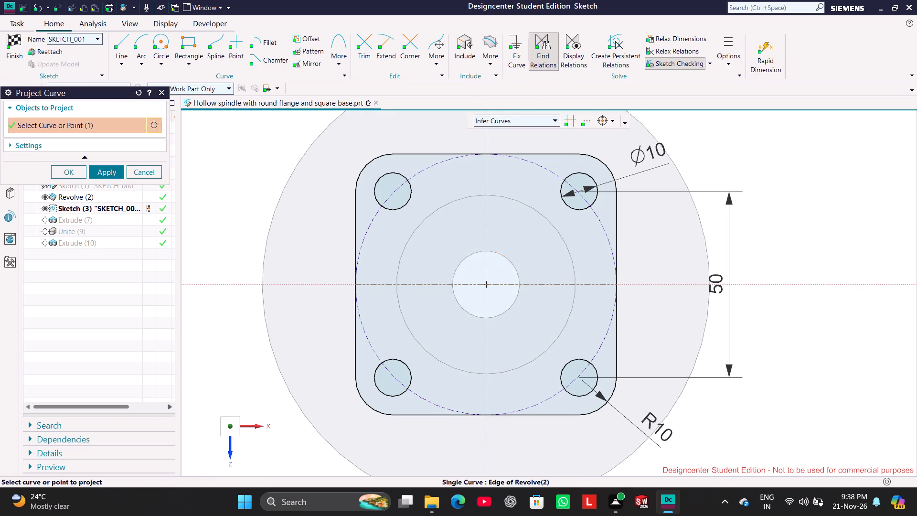
click(110, 173)
click(145, 173)
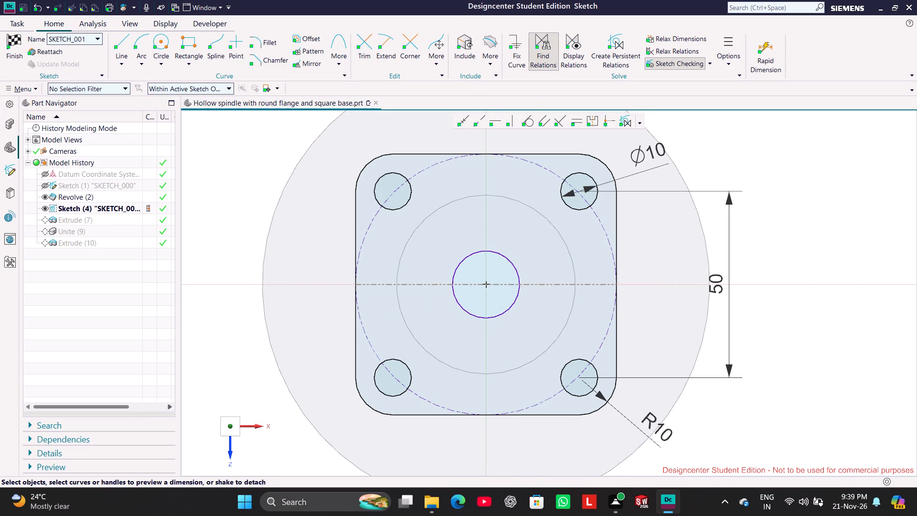
click(12, 39)
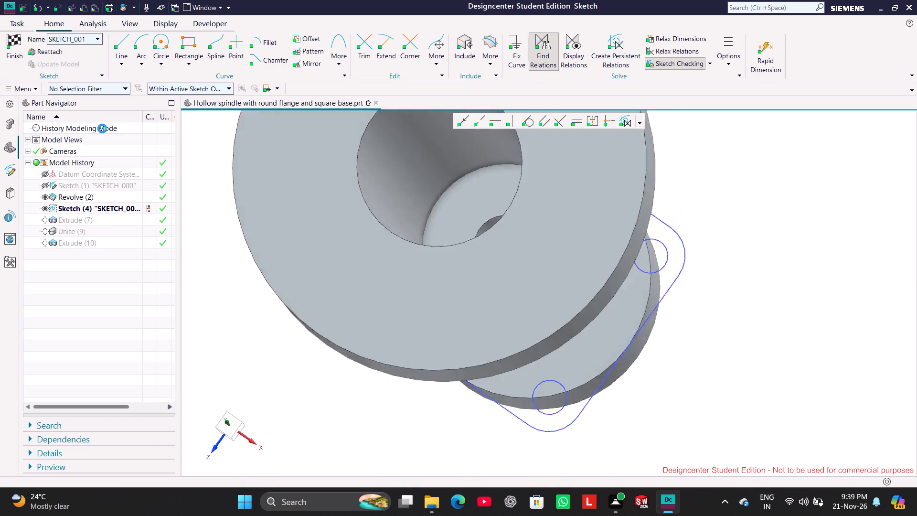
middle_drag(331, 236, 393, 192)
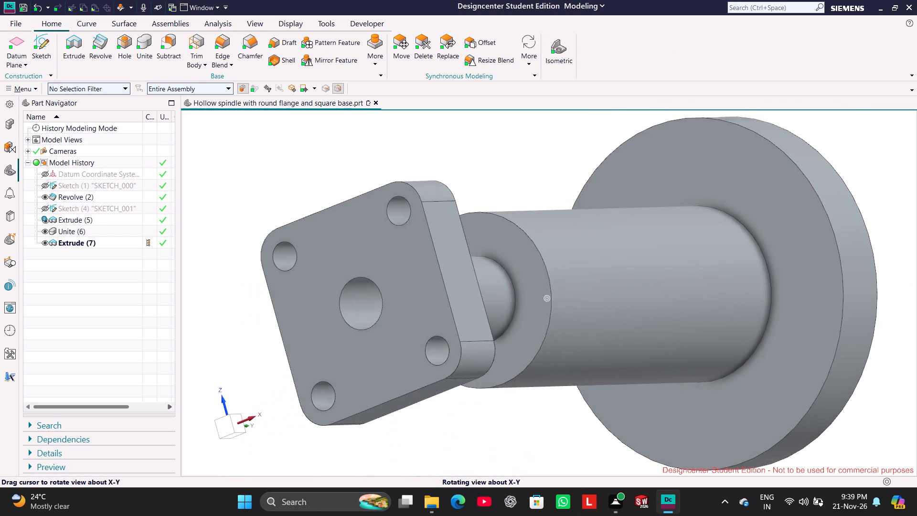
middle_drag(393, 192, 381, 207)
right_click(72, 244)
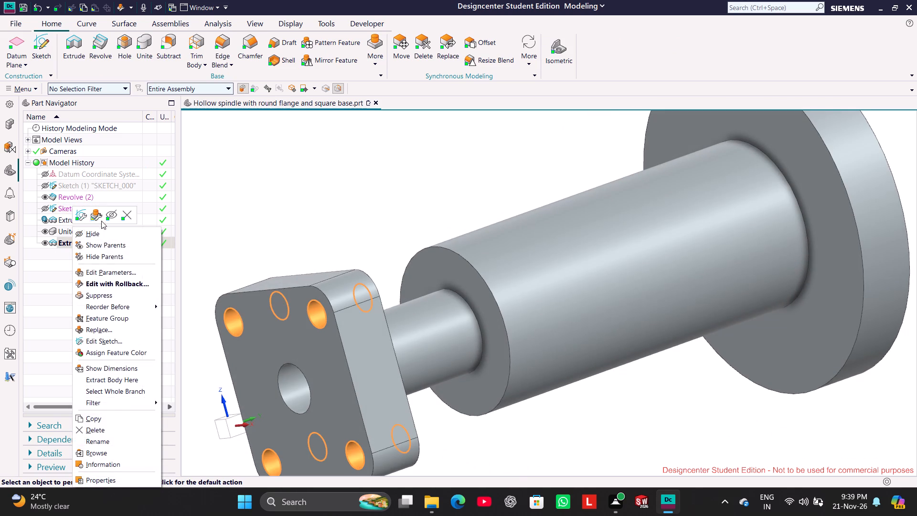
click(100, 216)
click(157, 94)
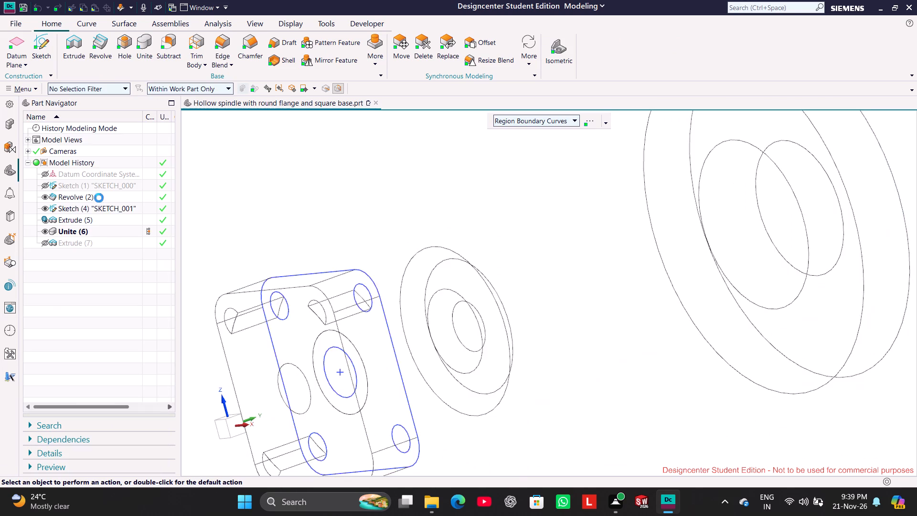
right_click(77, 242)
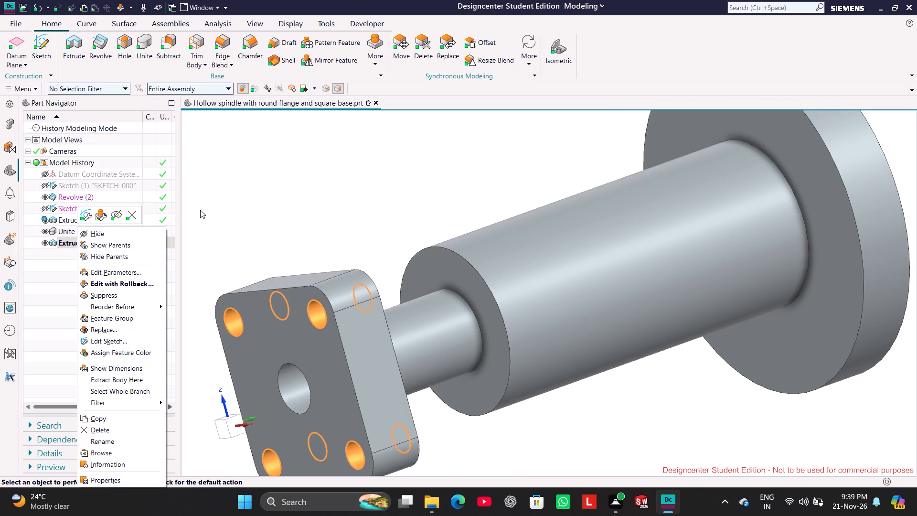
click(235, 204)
Edit the corner-hole Extrude cut with rollback and add the projected central bore circle to its section.
right_click(96, 242)
click(119, 215)
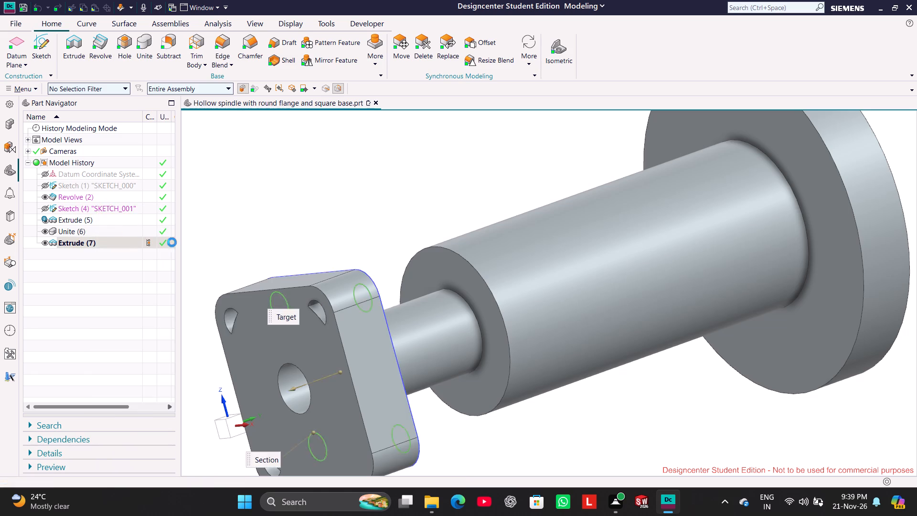
middle_drag(581, 460, 614, 428)
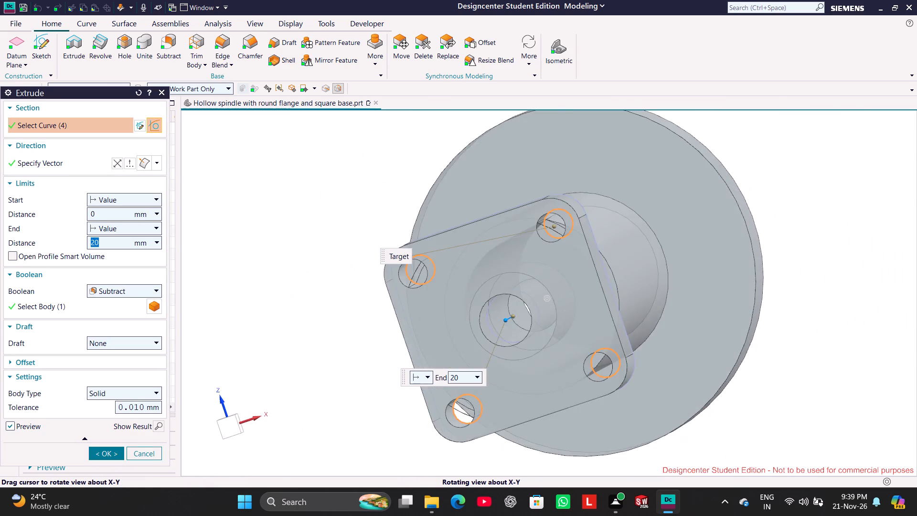
middle_drag(614, 428, 584, 437)
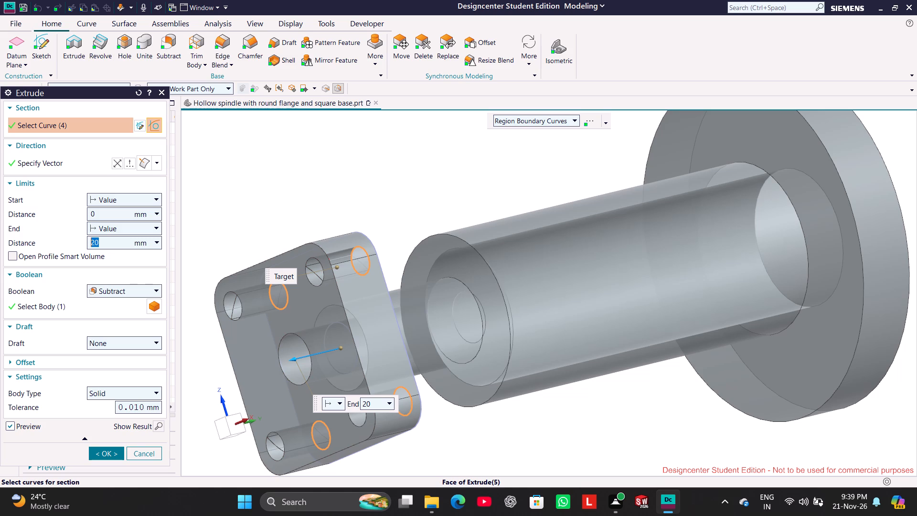
middle_drag(460, 430, 441, 435)
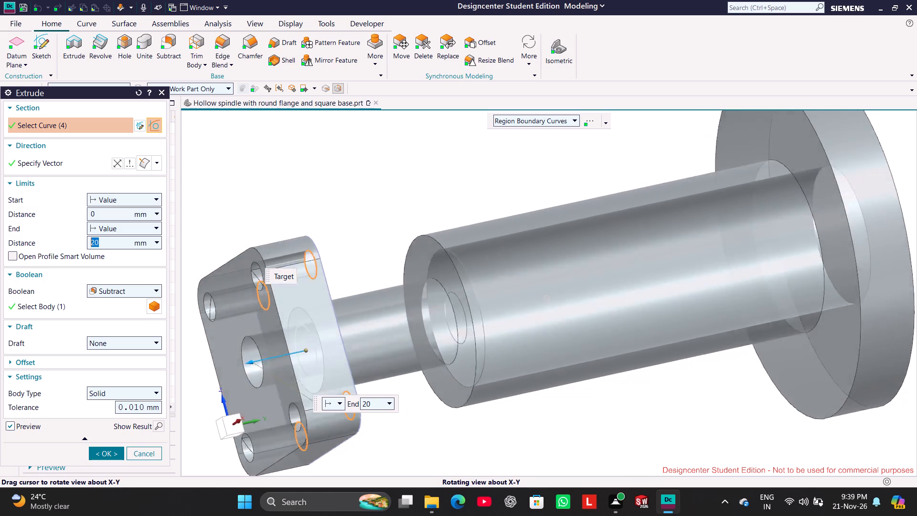
middle_drag(441, 435, 408, 446)
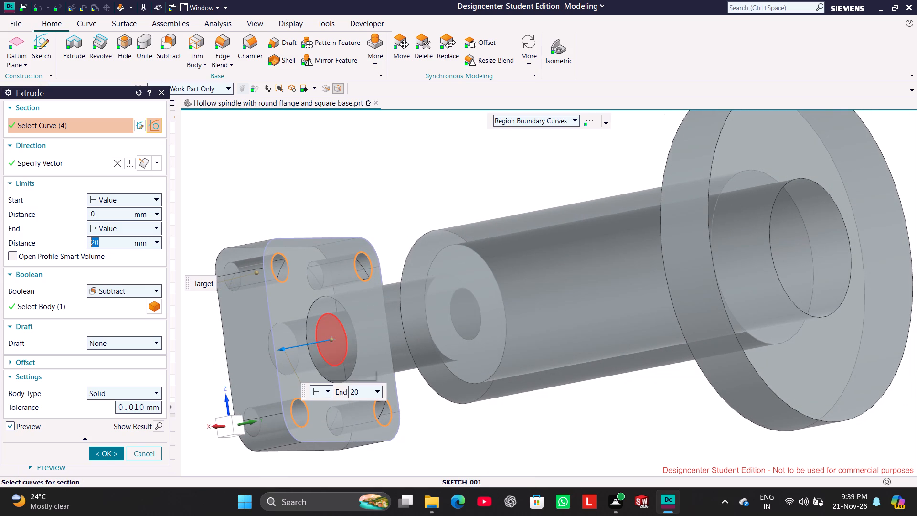
click(324, 355)
click(113, 454)
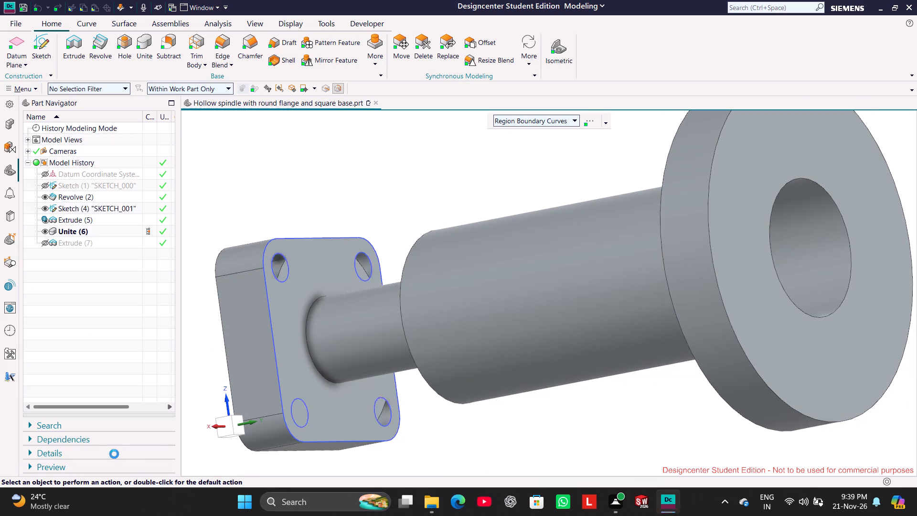
Create a new sketch on the round flange's face that faces the square base.
middle_drag(439, 375, 493, 363)
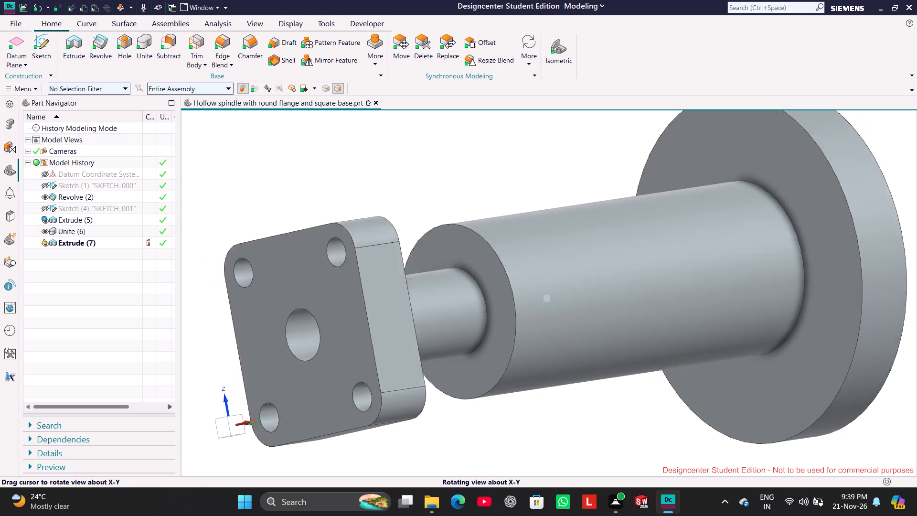
middle_drag(493, 363, 510, 367)
click(568, 41)
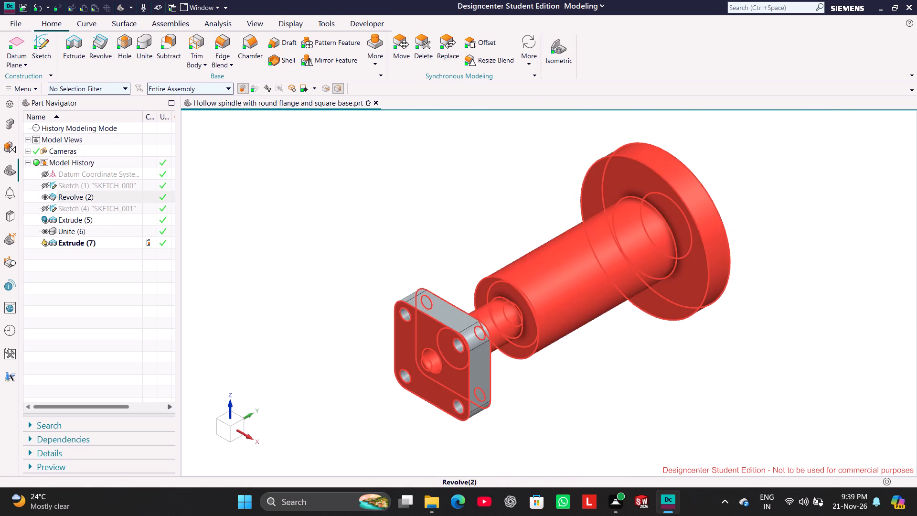
click(49, 53)
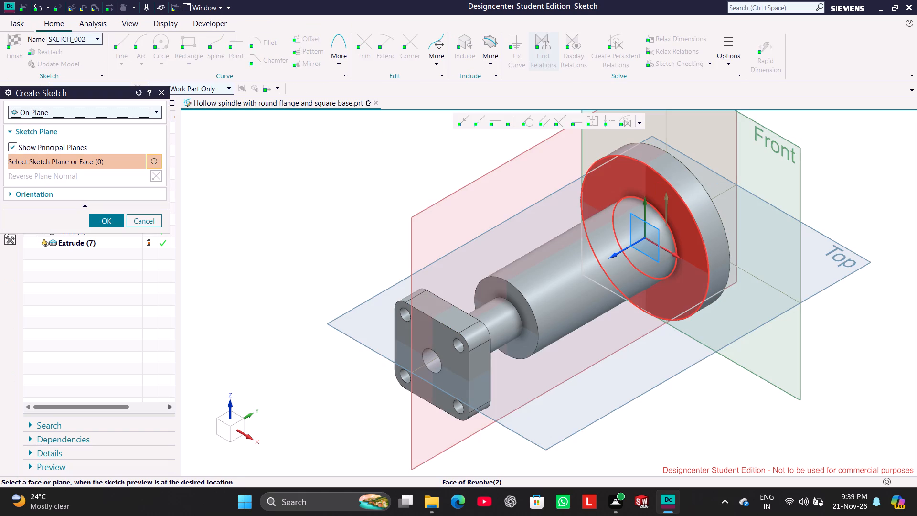
click(653, 172)
click(99, 220)
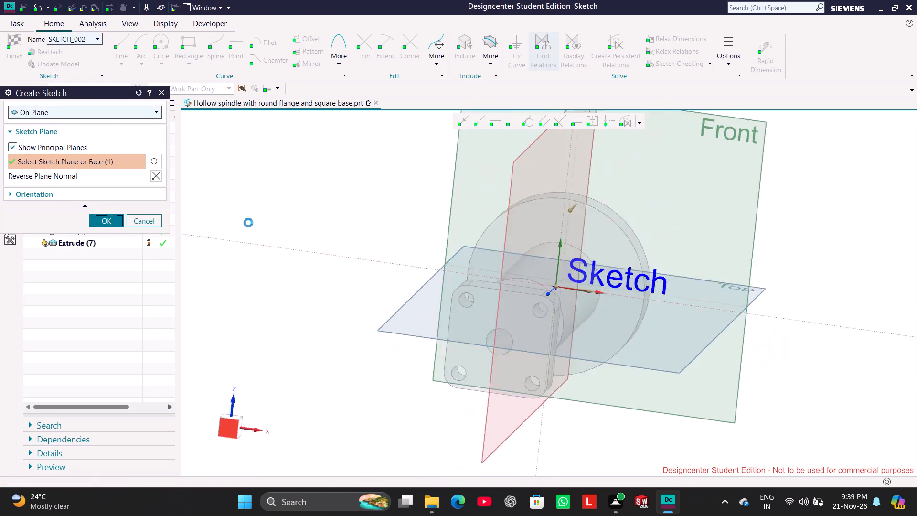
click(330, 202)
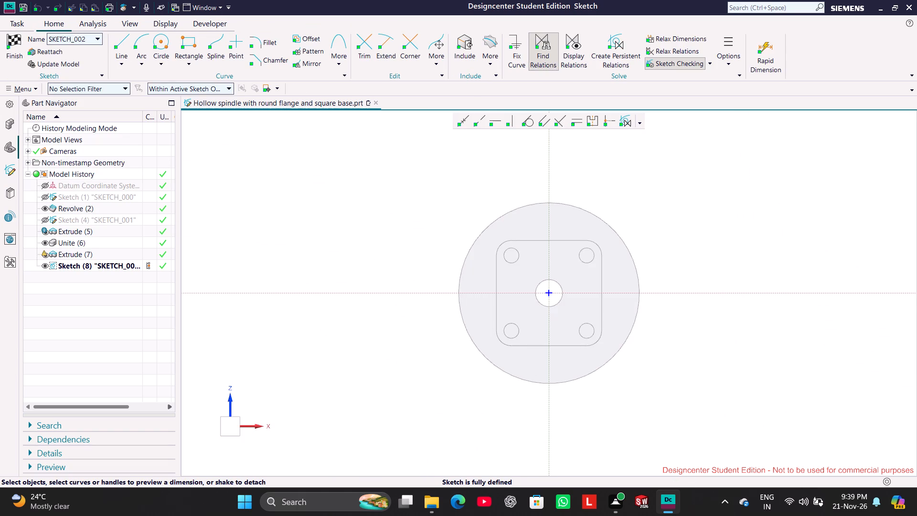
Sketch a 90 mm diameter circle centred on the flange's origin and convert it to a reference curve.
click(162, 46)
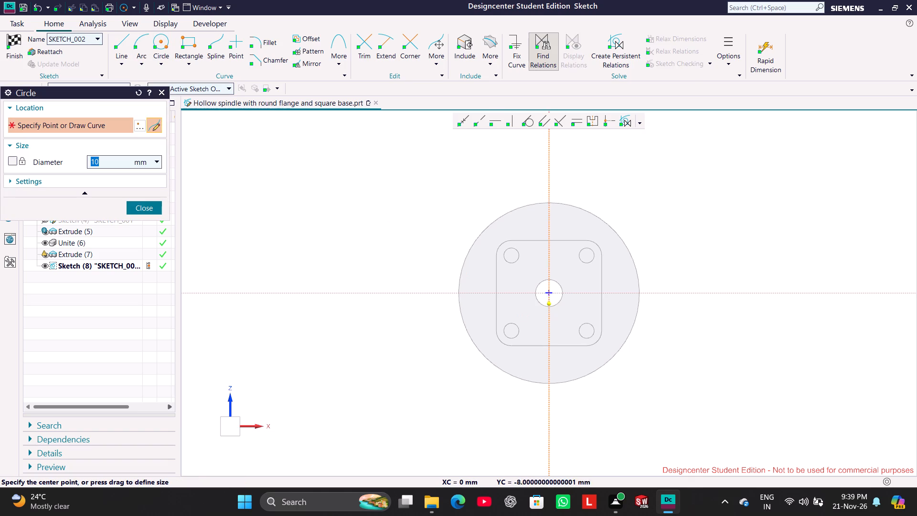
click(550, 294)
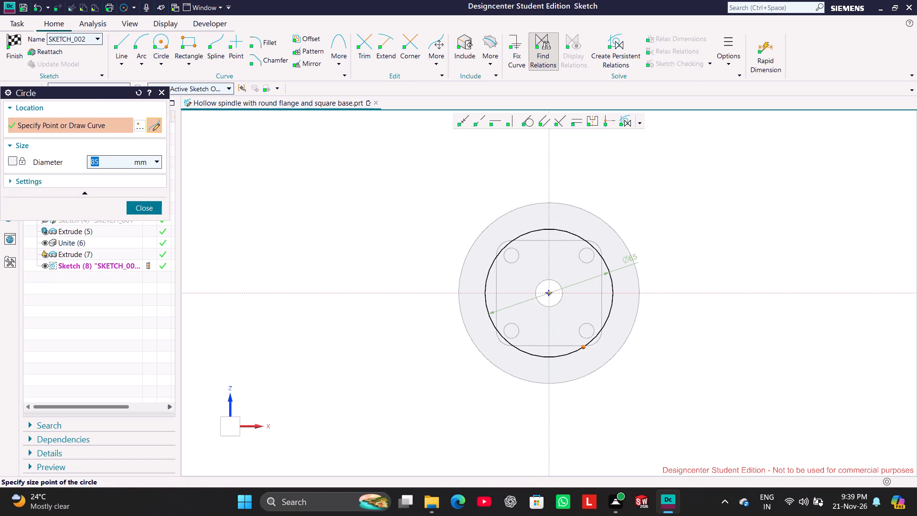
text(90)
key(Return)
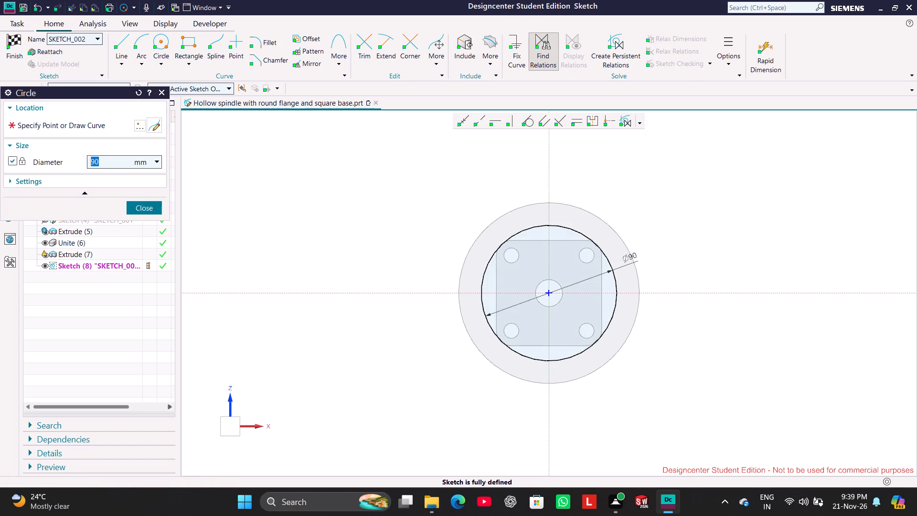
click(142, 208)
right_click(556, 224)
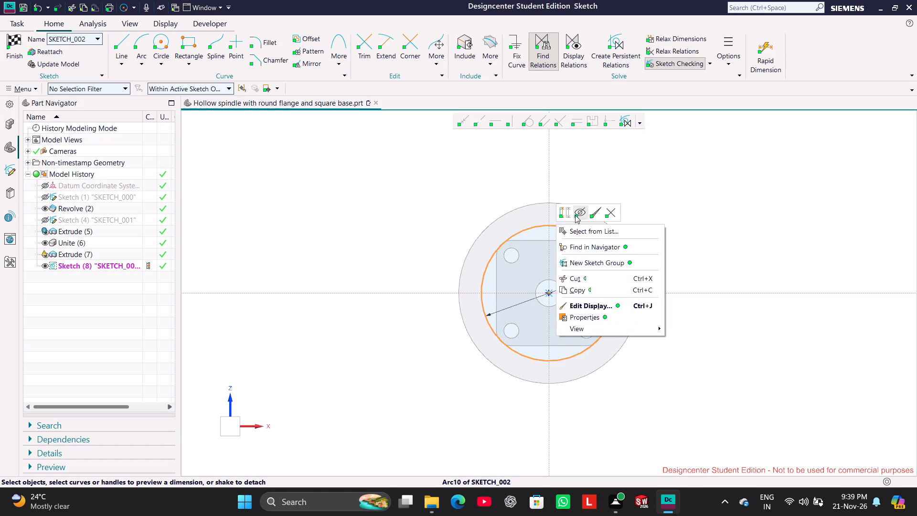
click(567, 214)
click(399, 209)
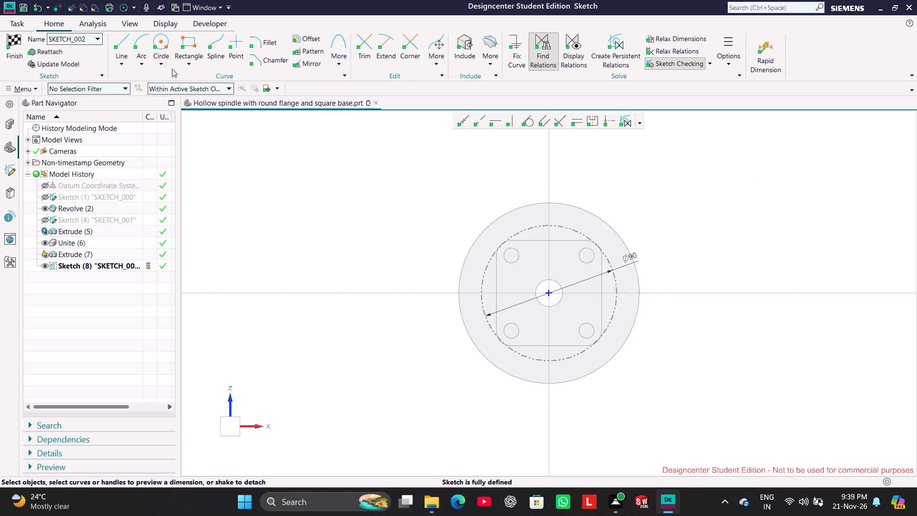
Sketch a 12 mm diameter circle centred where the 90 mm reference circle meets the vertical axis above the origin.
click(160, 39)
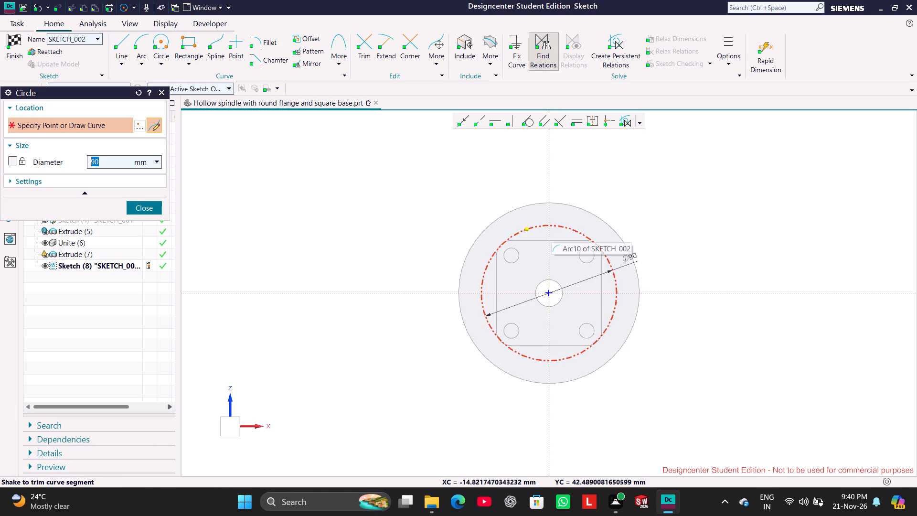
click(554, 228)
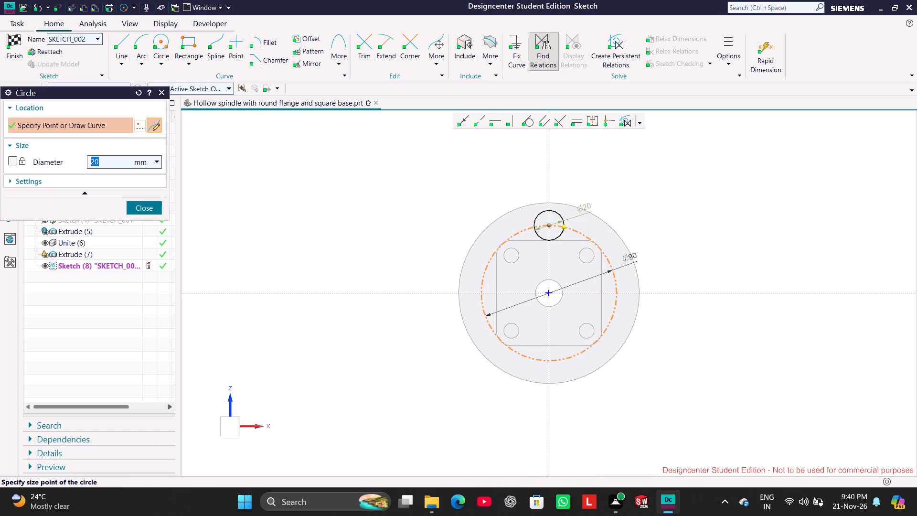
text(12)
key(Return)
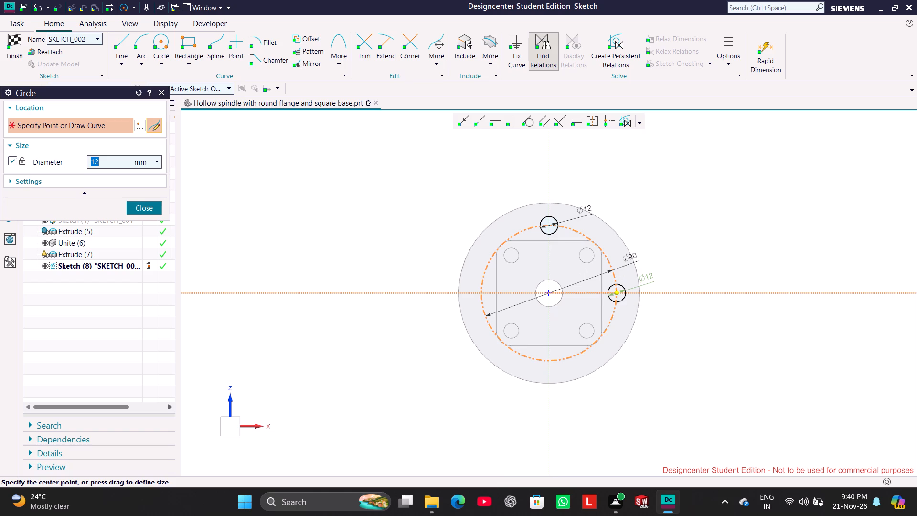
Add 12 mm circles at the other three axis intersections of the 90 mm reference circle and finish the sketch.
click(620, 293)
click(551, 361)
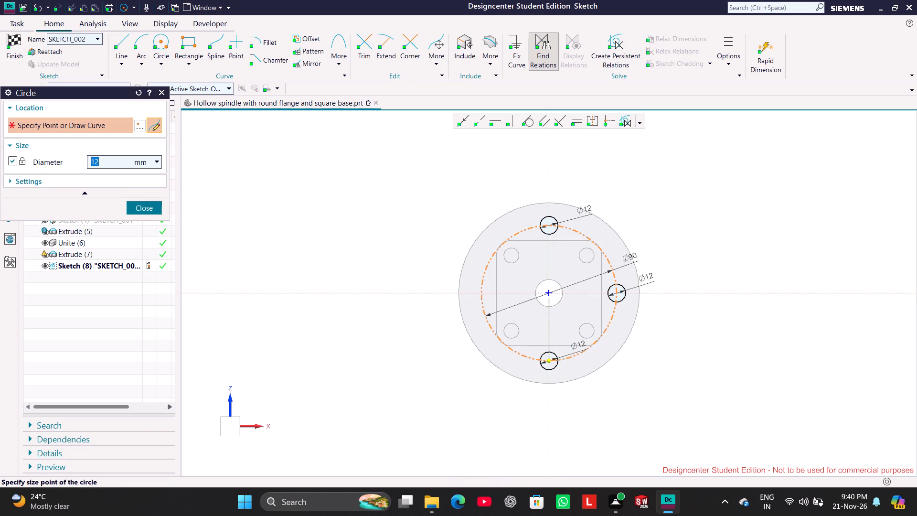
click(486, 293)
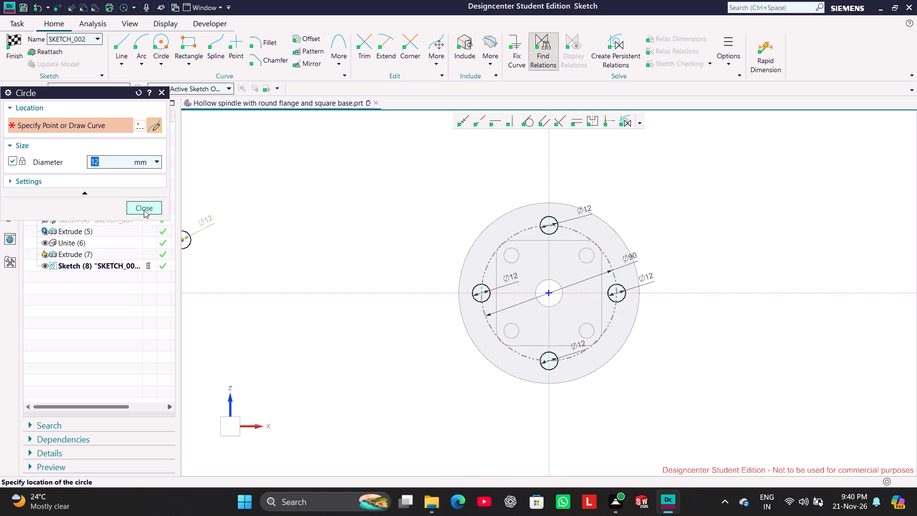
click(144, 210)
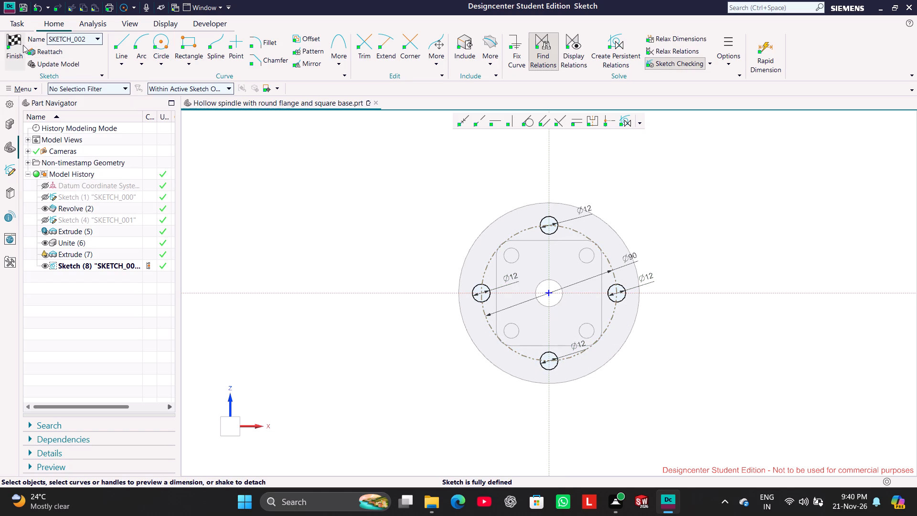
click(20, 43)
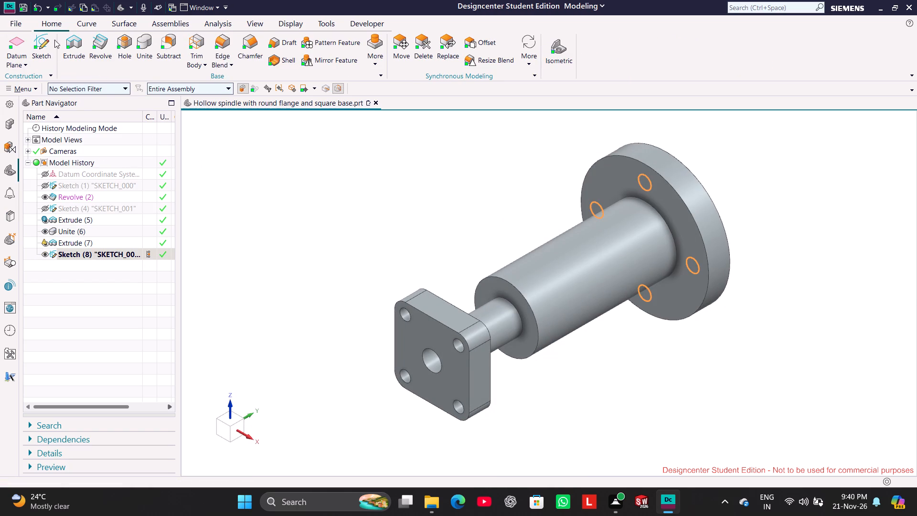
Extrude the four 12 mm circles 20 mm in the reversed direction through the round flange as a Subtract cut.
right_click(117, 258)
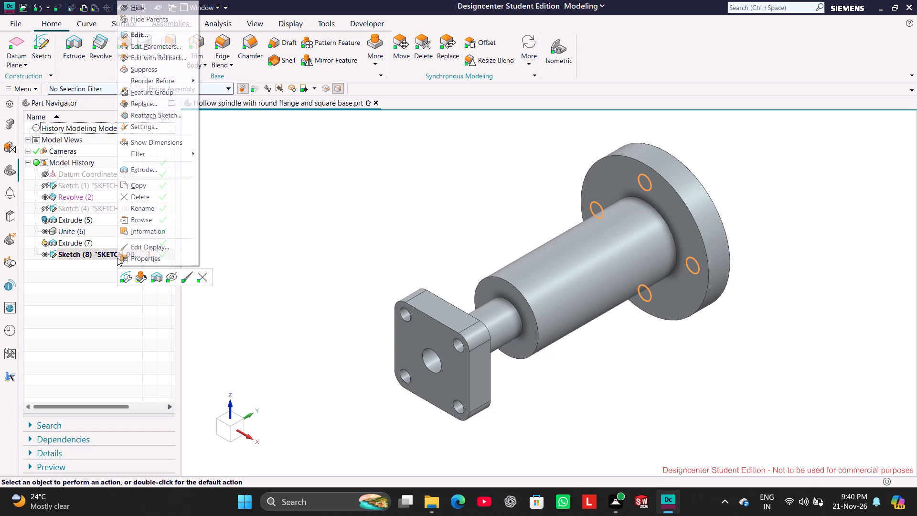
click(156, 274)
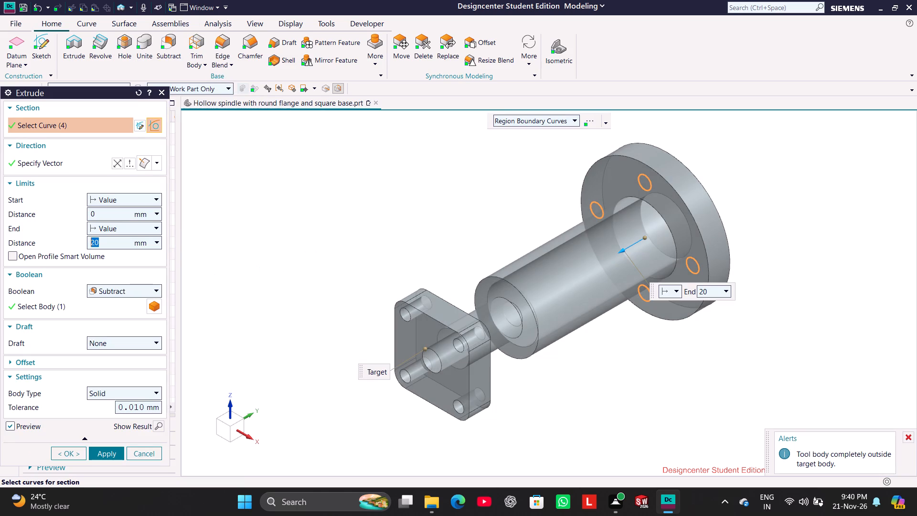
click(115, 163)
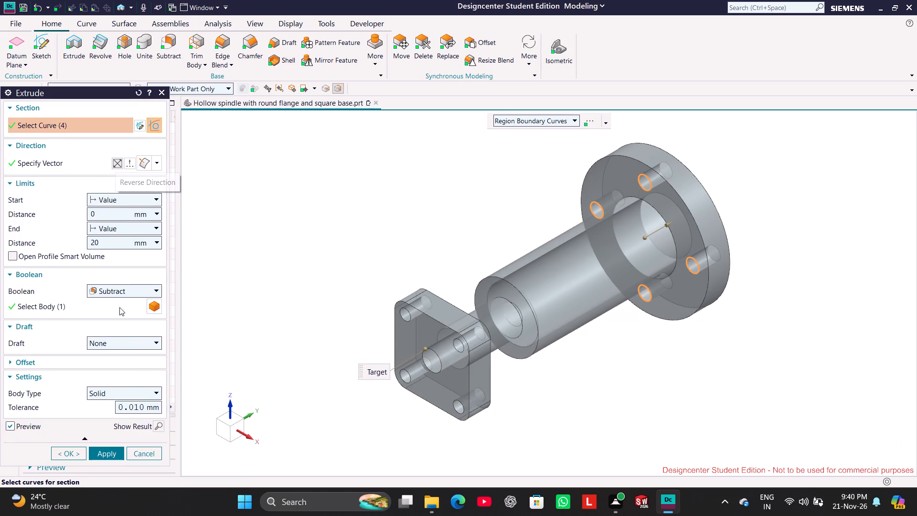
click(113, 454)
click(146, 450)
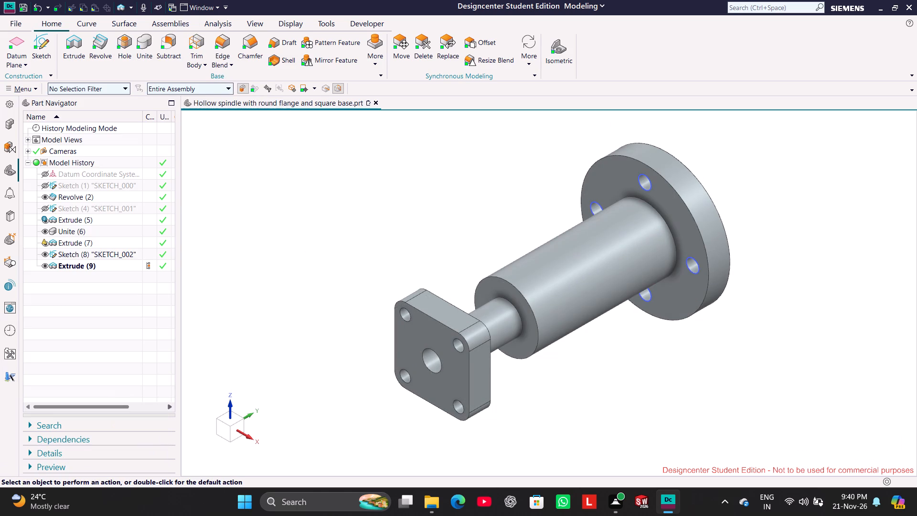
Hide the flange bolt-hole sketch and set the model to the isometric view.
click(42, 254)
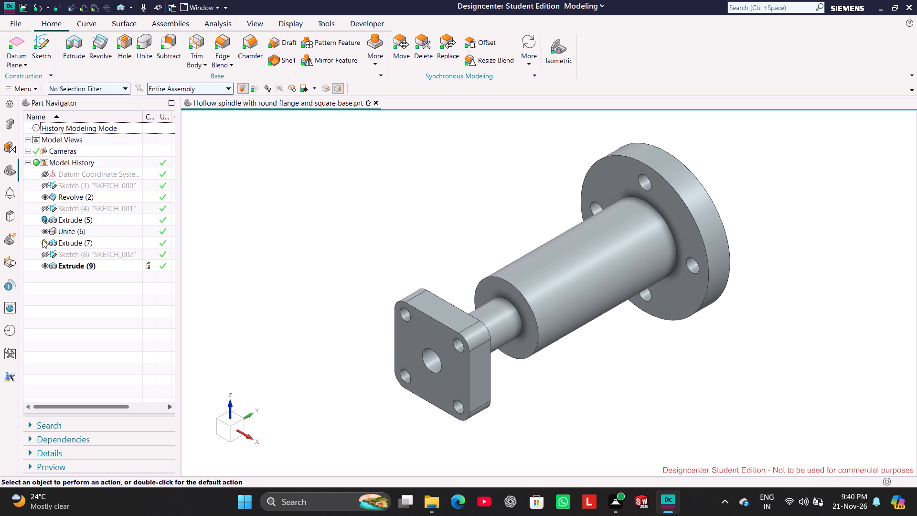
click(562, 57)
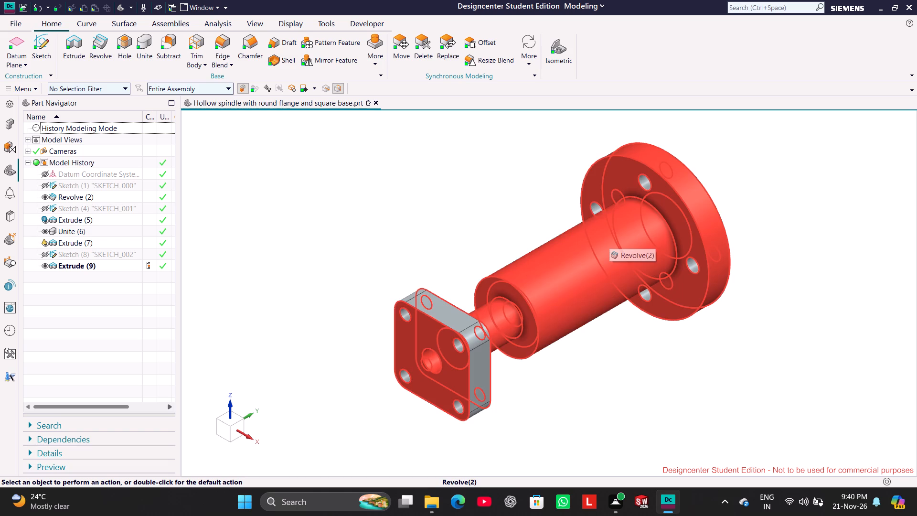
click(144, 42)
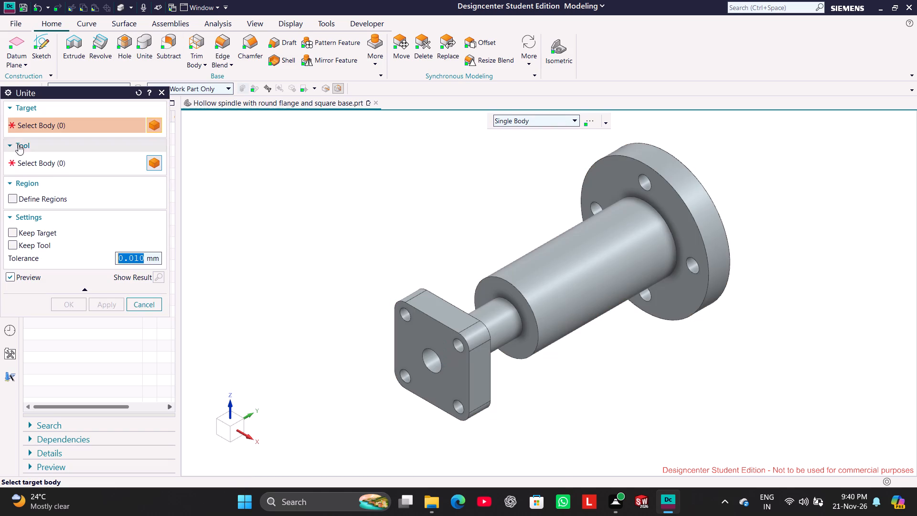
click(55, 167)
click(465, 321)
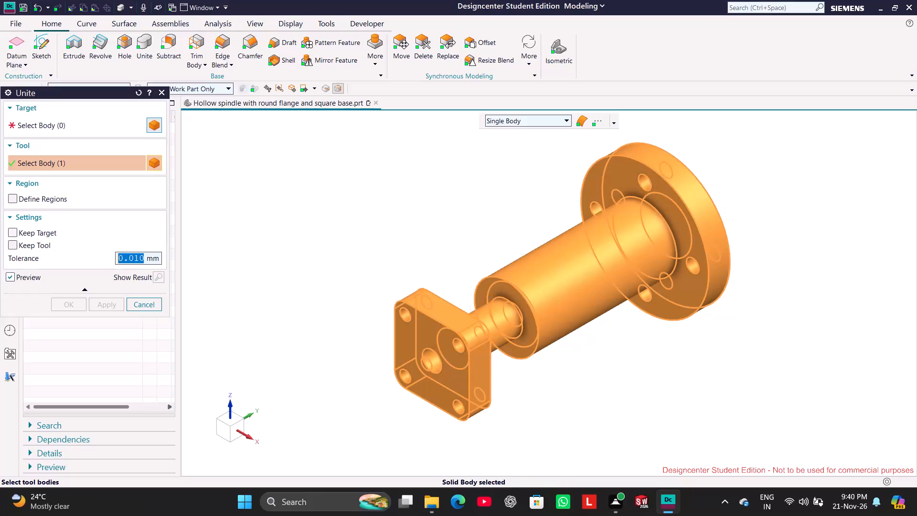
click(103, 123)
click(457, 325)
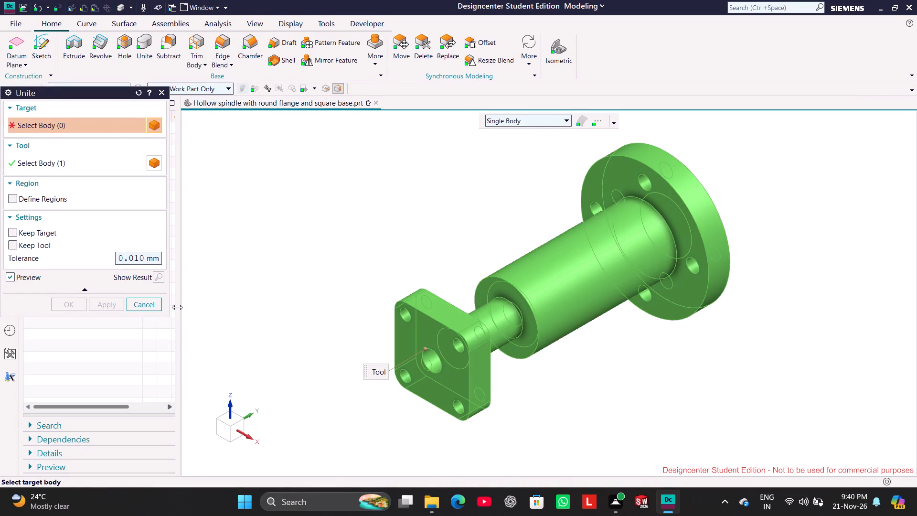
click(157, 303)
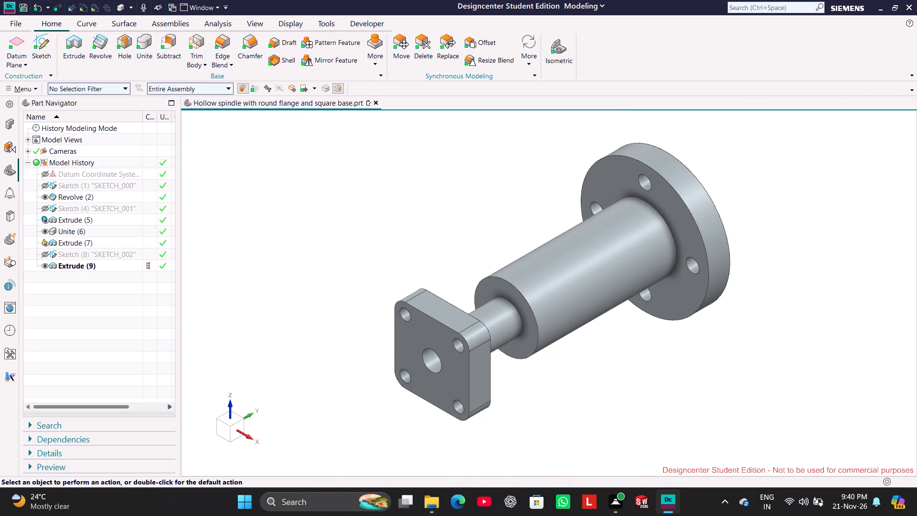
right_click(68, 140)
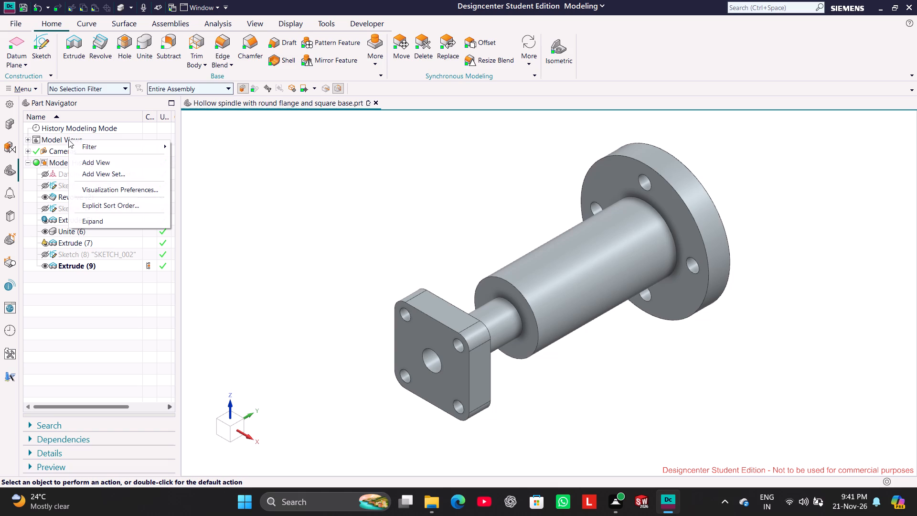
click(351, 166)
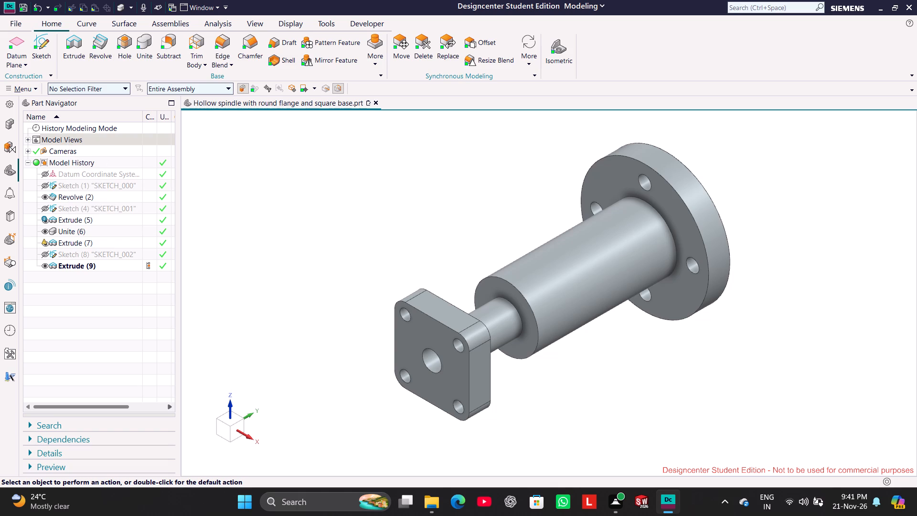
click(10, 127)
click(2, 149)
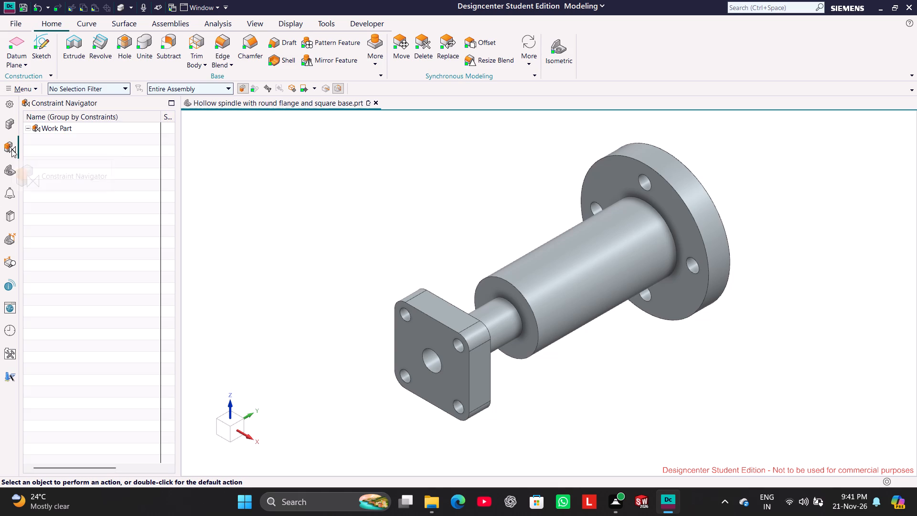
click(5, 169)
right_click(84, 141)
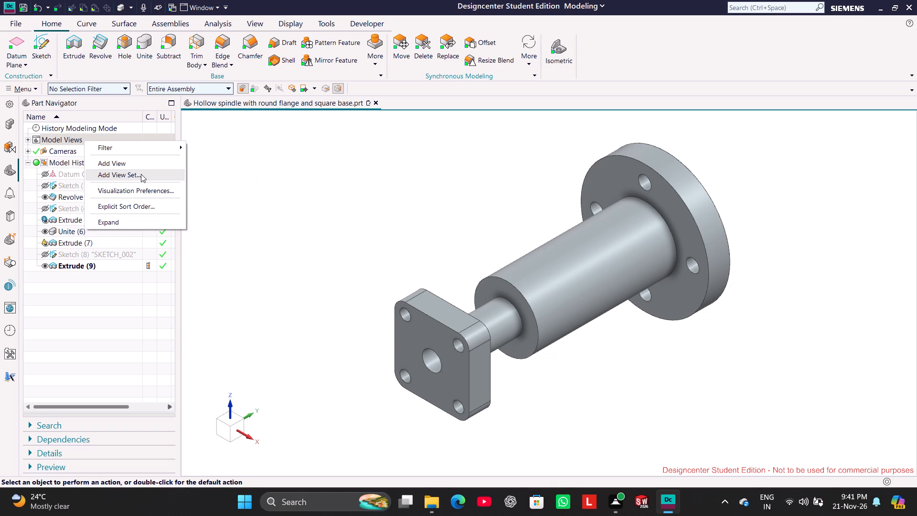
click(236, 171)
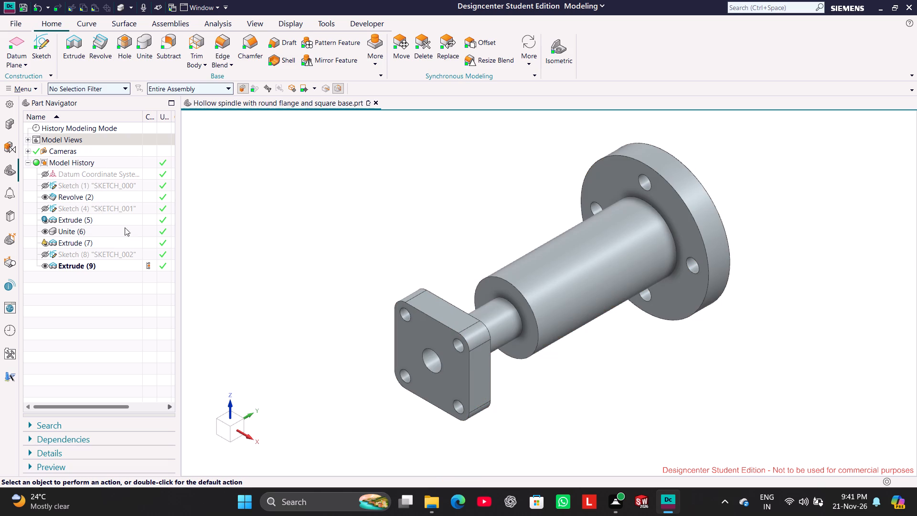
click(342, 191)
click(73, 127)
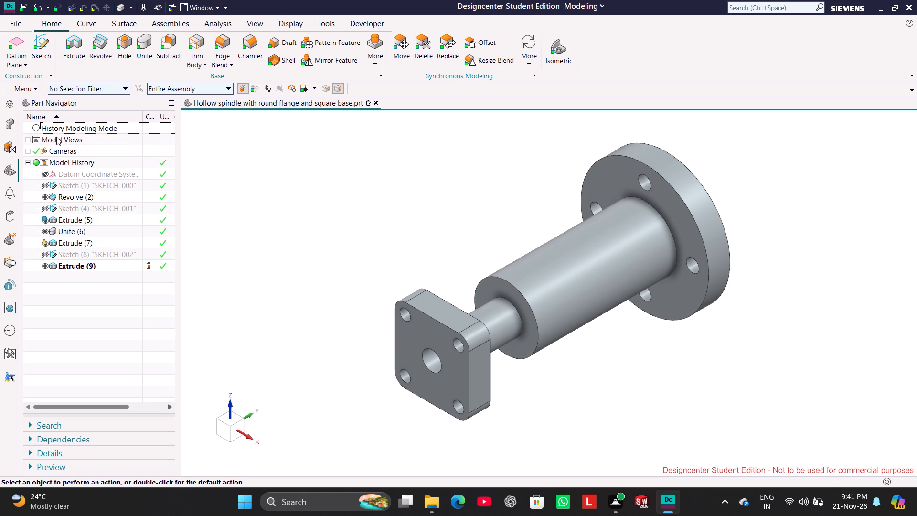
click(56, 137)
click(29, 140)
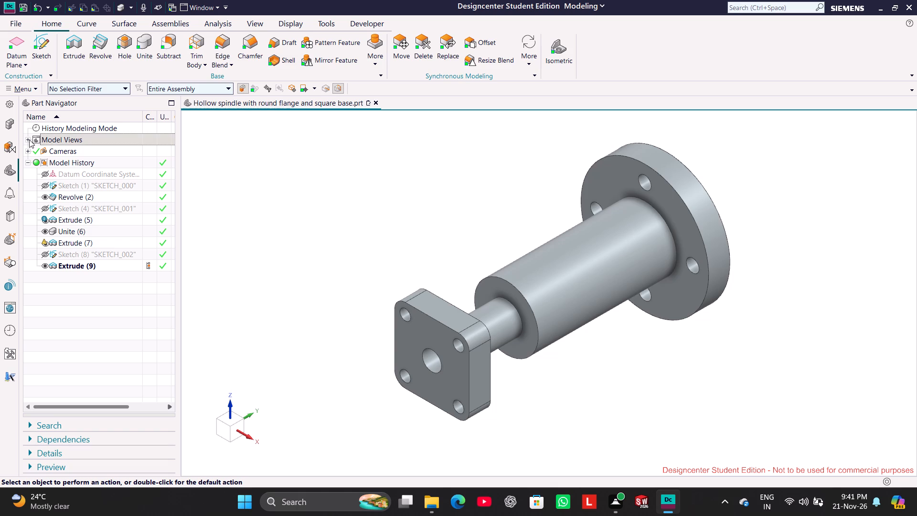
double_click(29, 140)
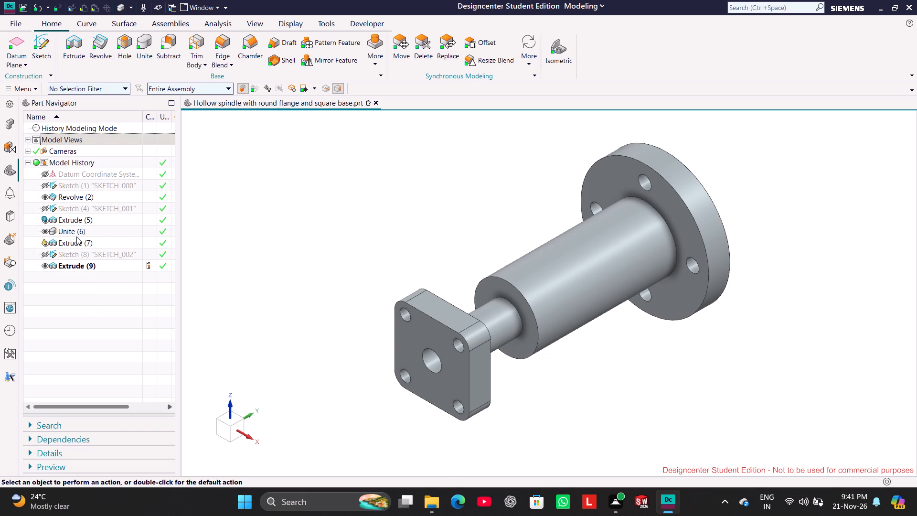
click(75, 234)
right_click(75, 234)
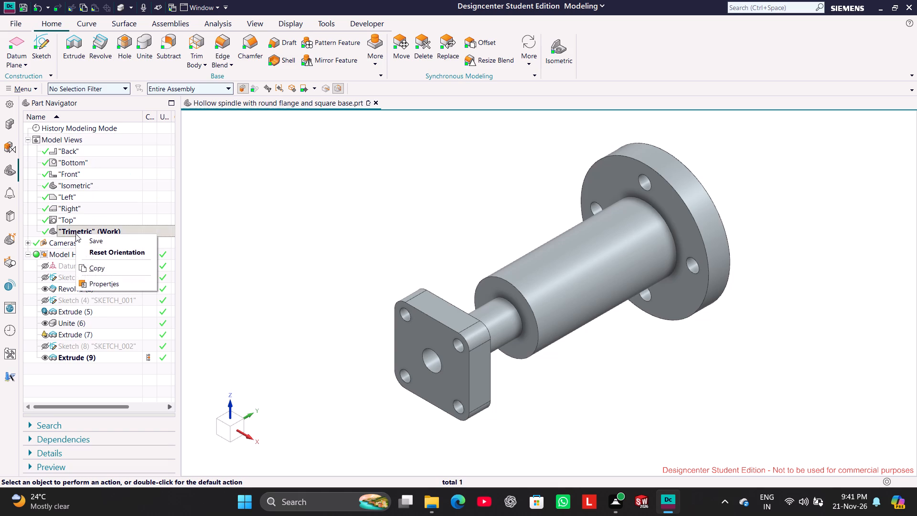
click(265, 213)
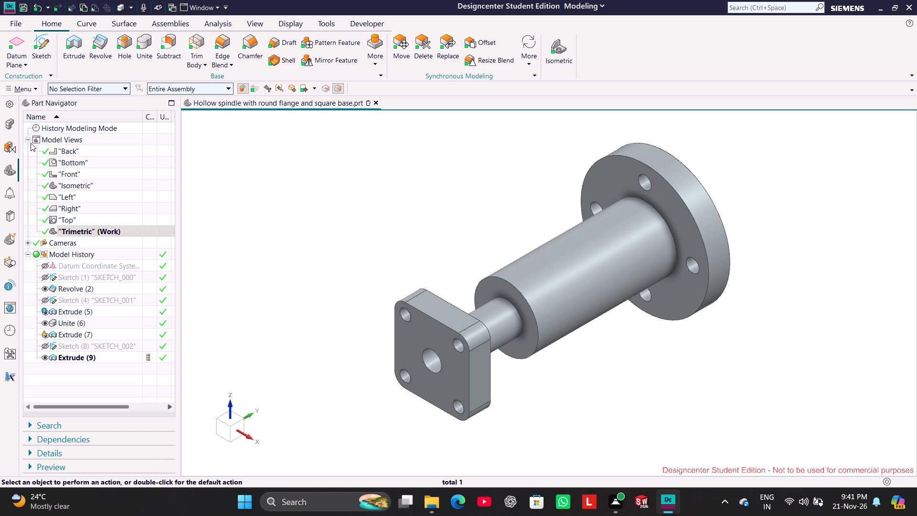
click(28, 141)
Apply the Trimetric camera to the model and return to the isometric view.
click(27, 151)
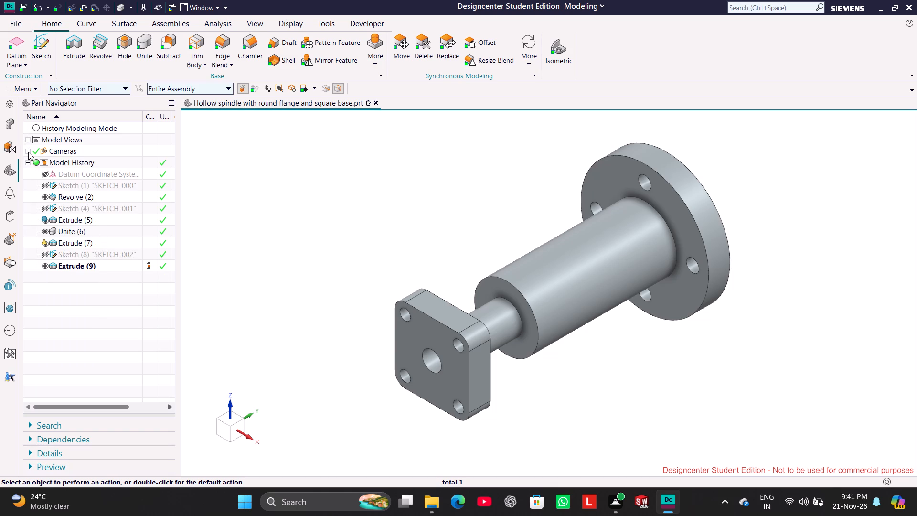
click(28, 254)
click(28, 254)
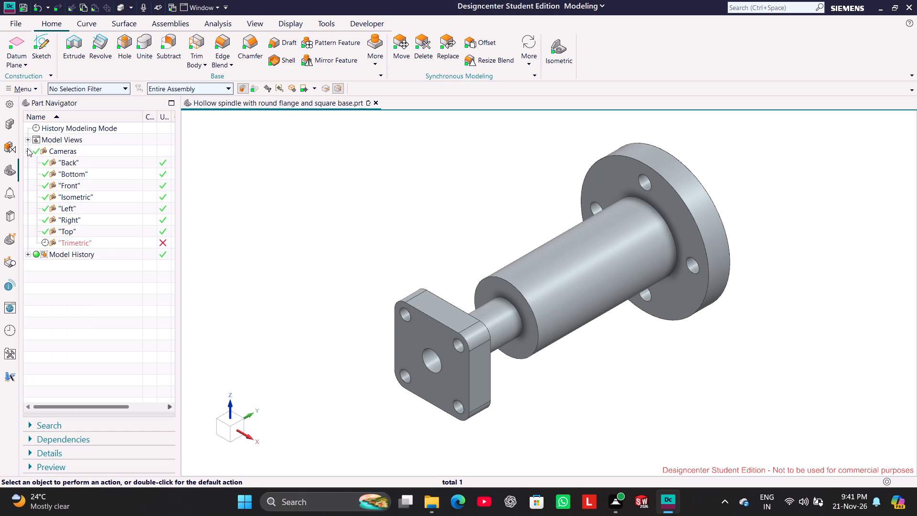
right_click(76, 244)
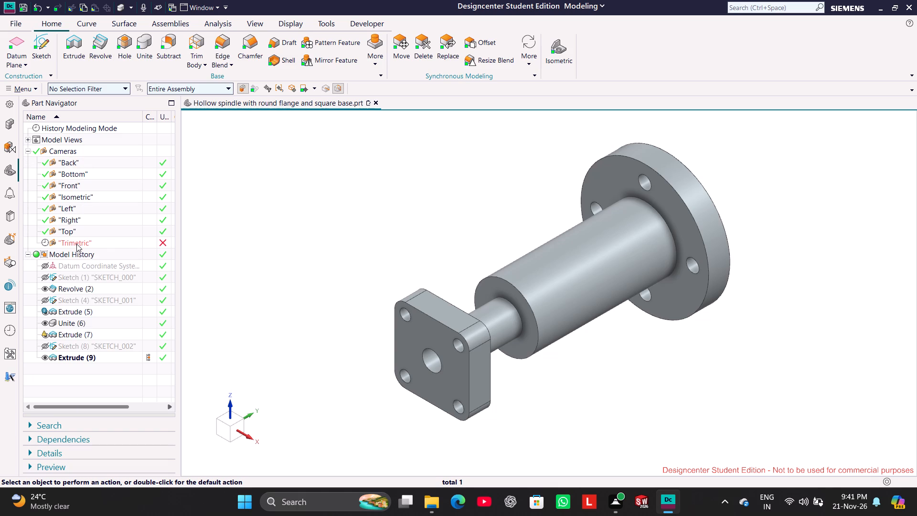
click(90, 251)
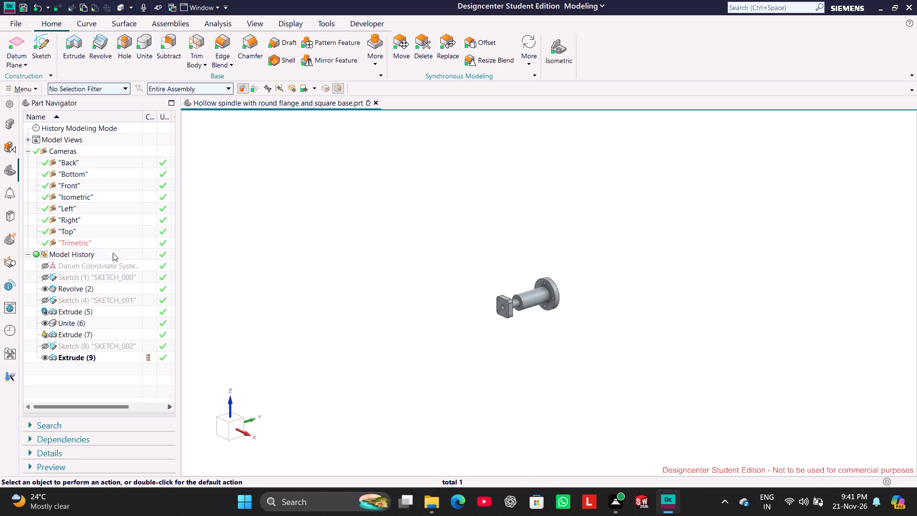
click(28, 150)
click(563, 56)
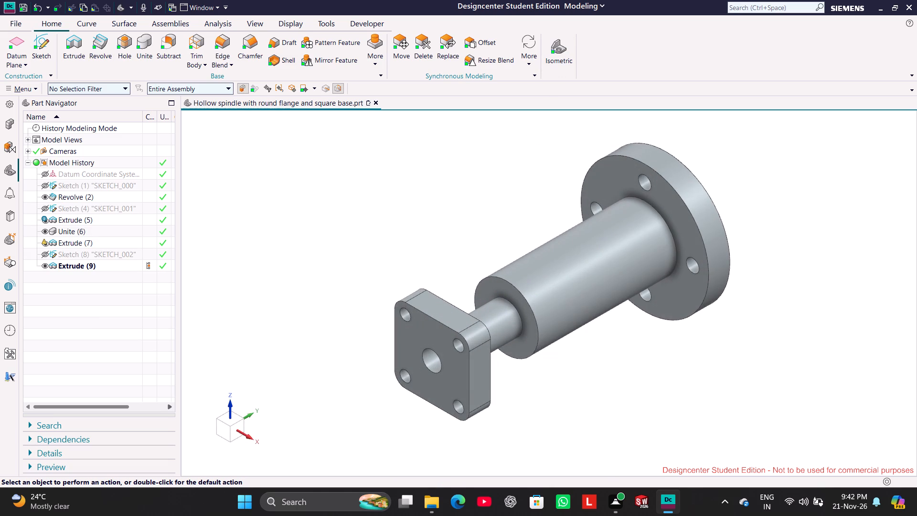
Apply the Trimetric camera to the model view again.
click(27, 163)
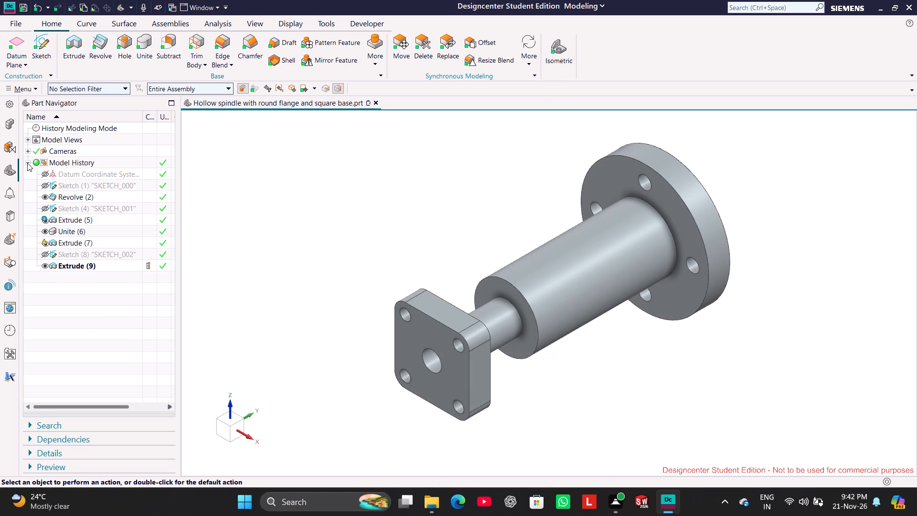
click(27, 163)
click(28, 150)
click(78, 241)
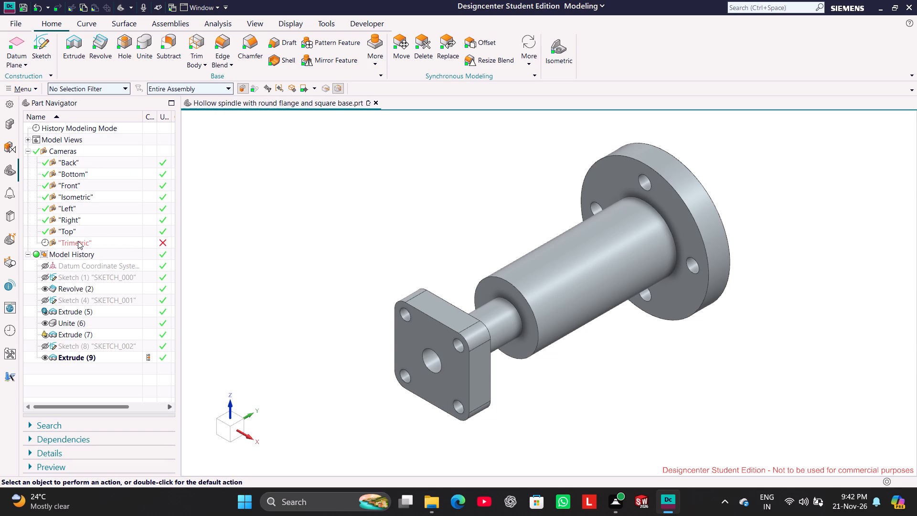
right_click(78, 241)
click(93, 248)
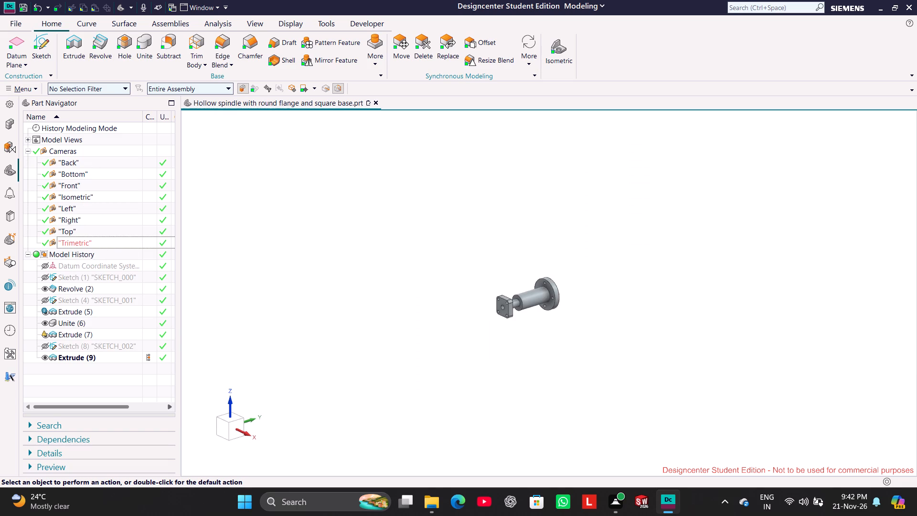
click(27, 150)
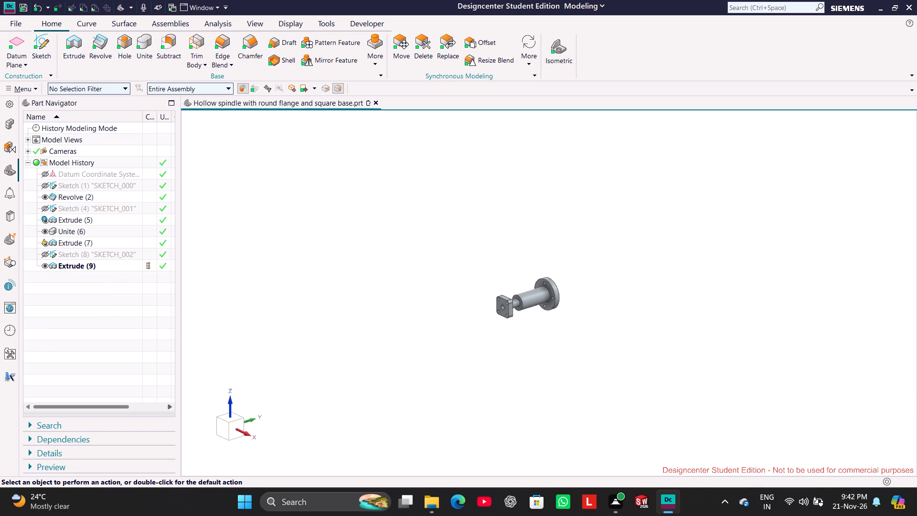
Set the spindle model to the isometric view.
scroll(614, 229, up, 3)
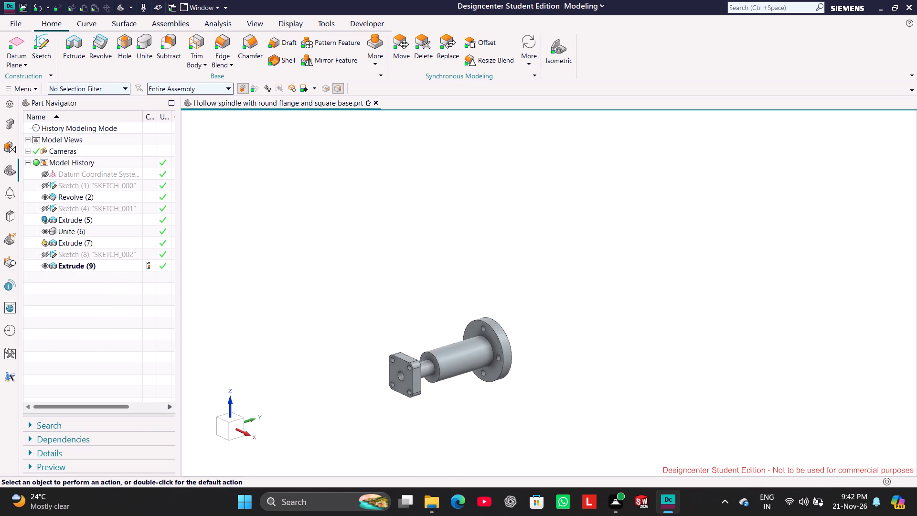
click(566, 43)
scroll(453, 168, down, 1)
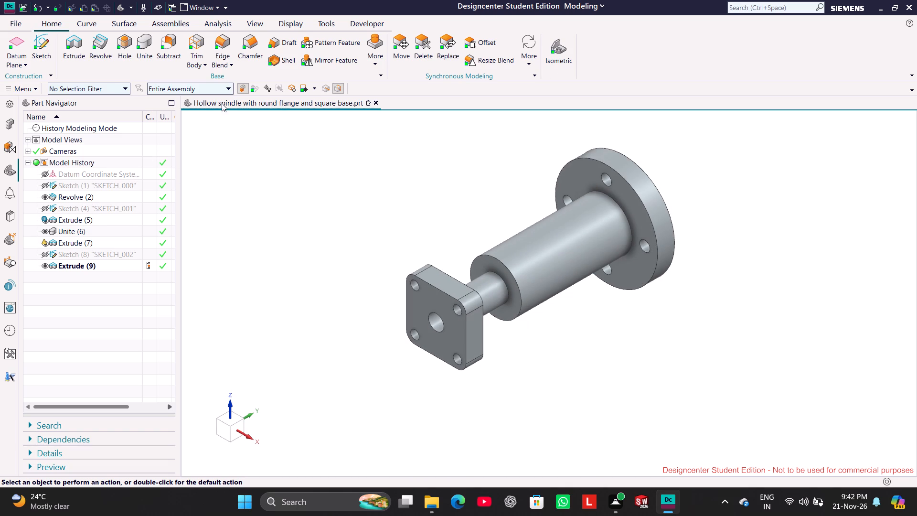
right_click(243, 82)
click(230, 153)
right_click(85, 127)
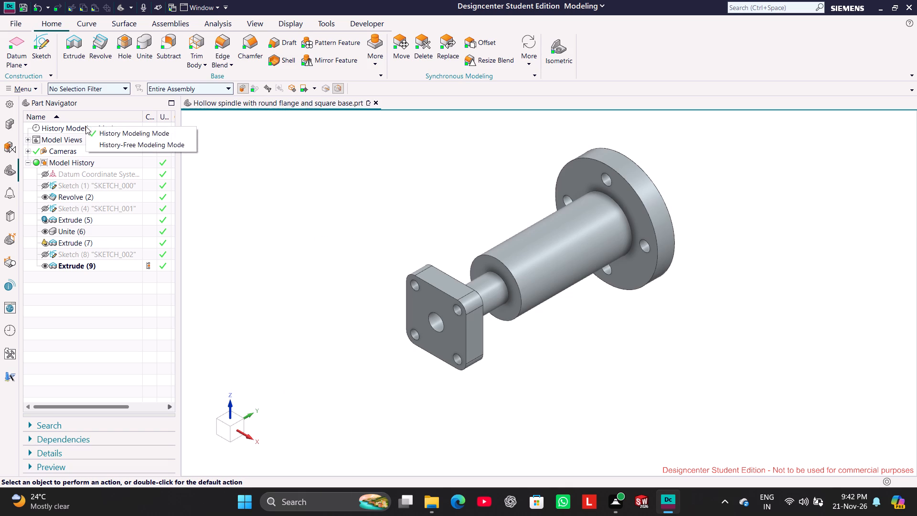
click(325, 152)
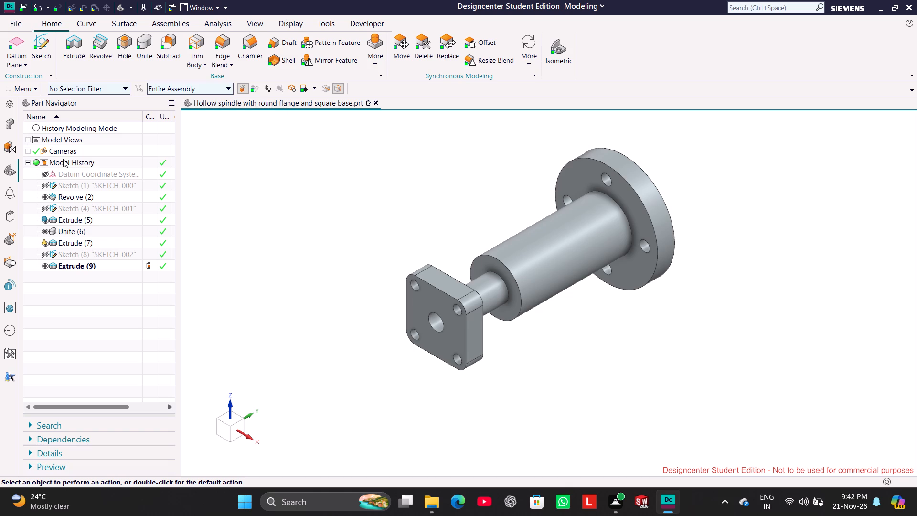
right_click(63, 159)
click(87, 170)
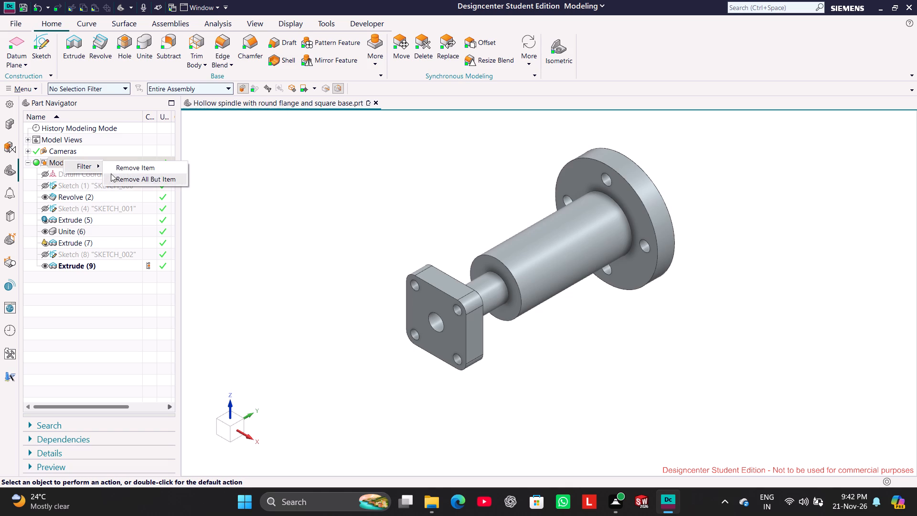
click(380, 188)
Start Assign Feature Color for the revolved spindle, square base, flange holes and base corner holes, using the Specify Color option.
right_click(603, 227)
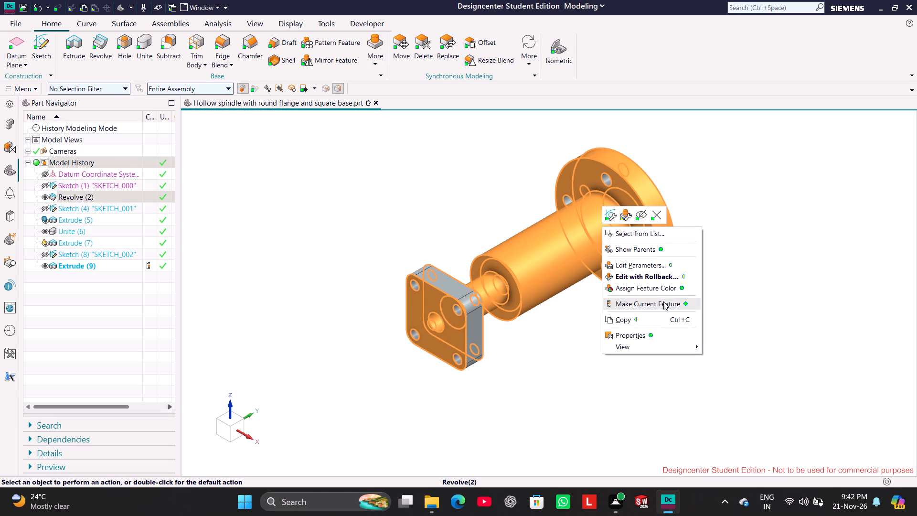
click(661, 285)
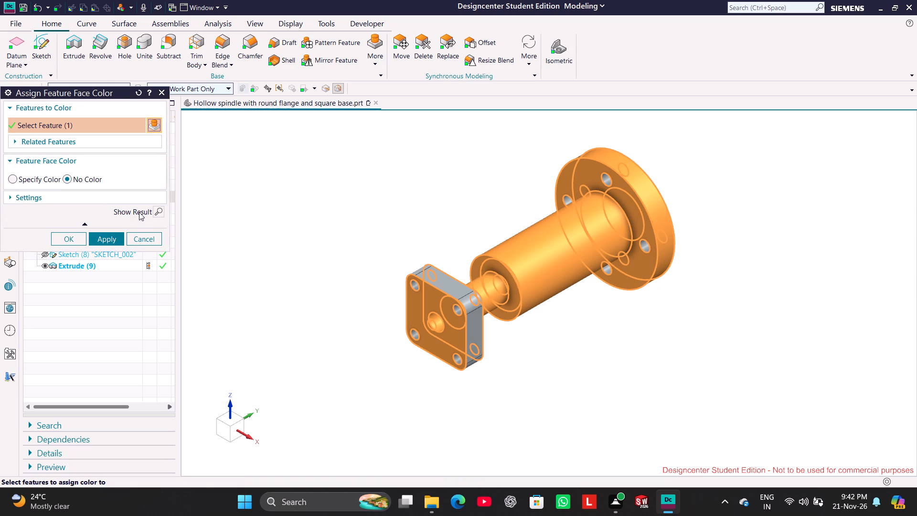
click(152, 123)
double_click(157, 125)
click(18, 142)
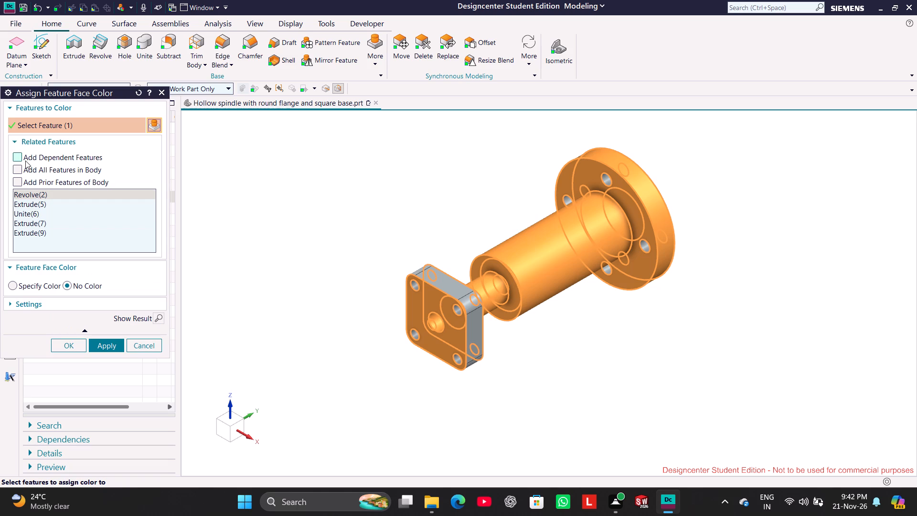
click(457, 291)
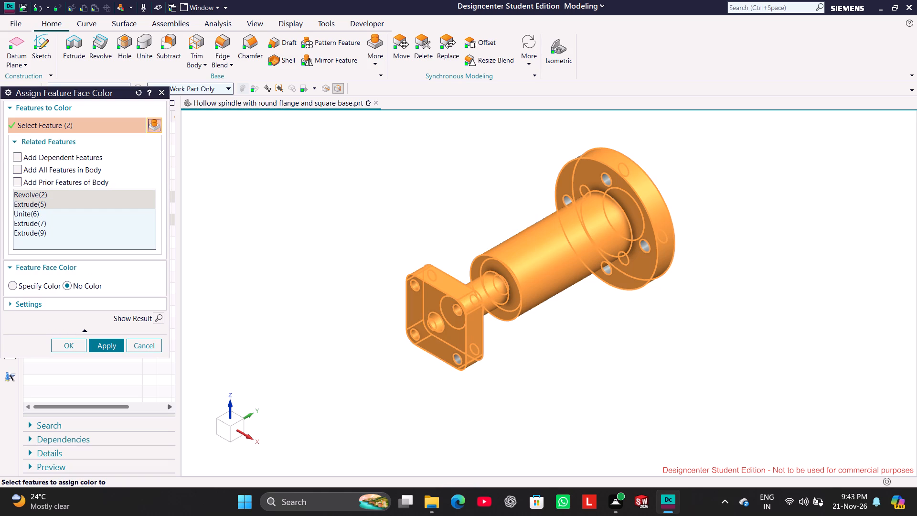
click(609, 269)
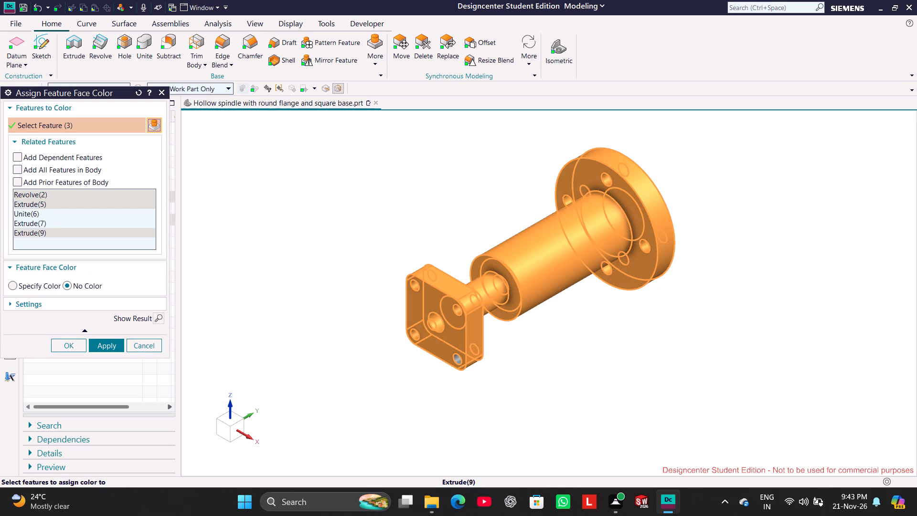
click(459, 360)
middle_drag(613, 365, 574, 335)
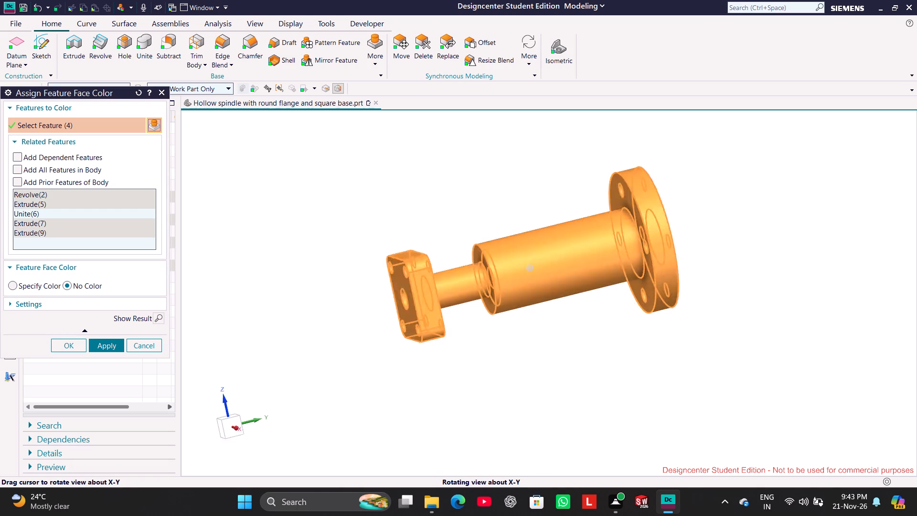
middle_drag(574, 335, 512, 335)
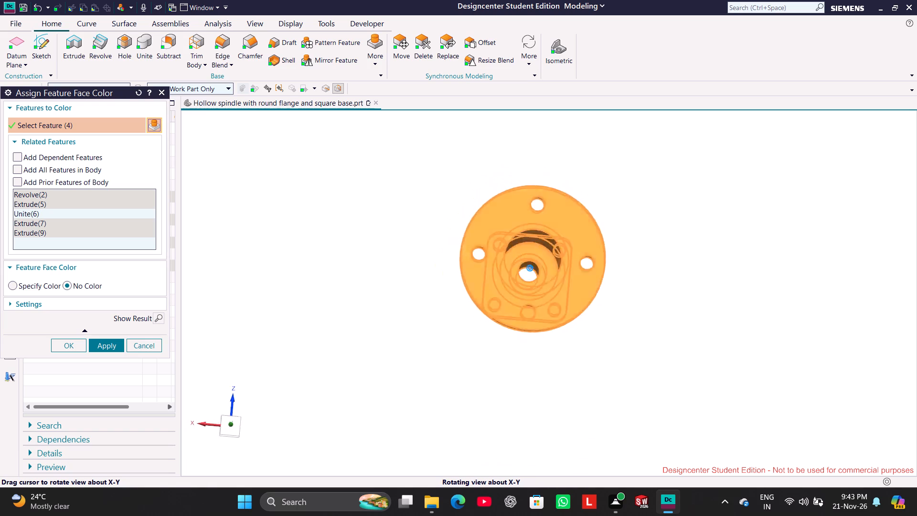
middle_drag(512, 335, 600, 329)
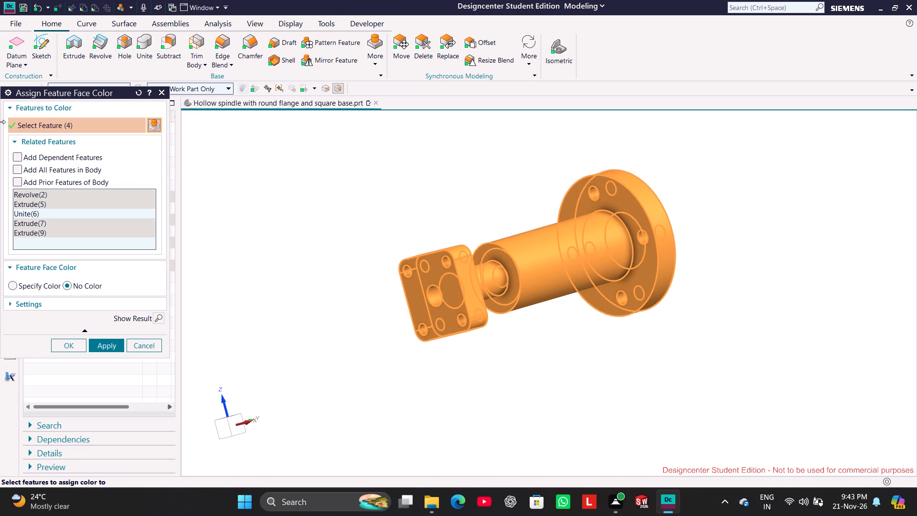
click(7, 108)
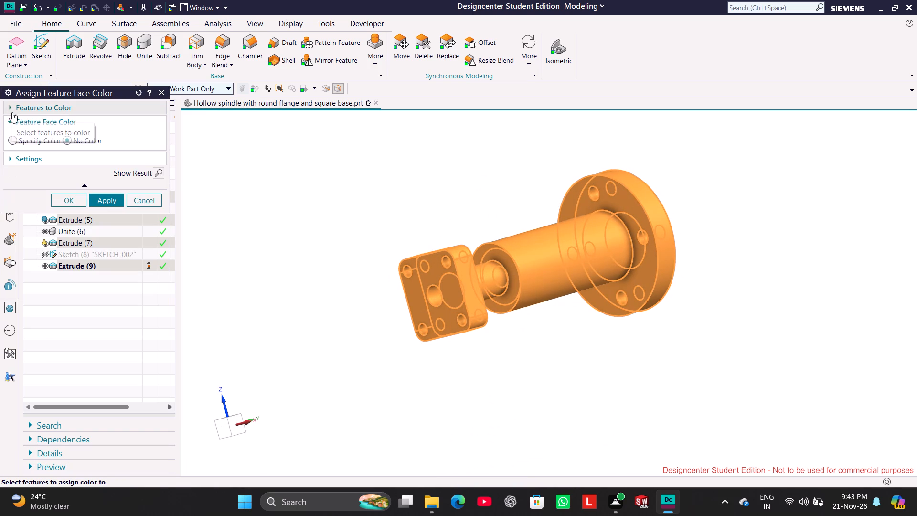
click(10, 109)
click(12, 125)
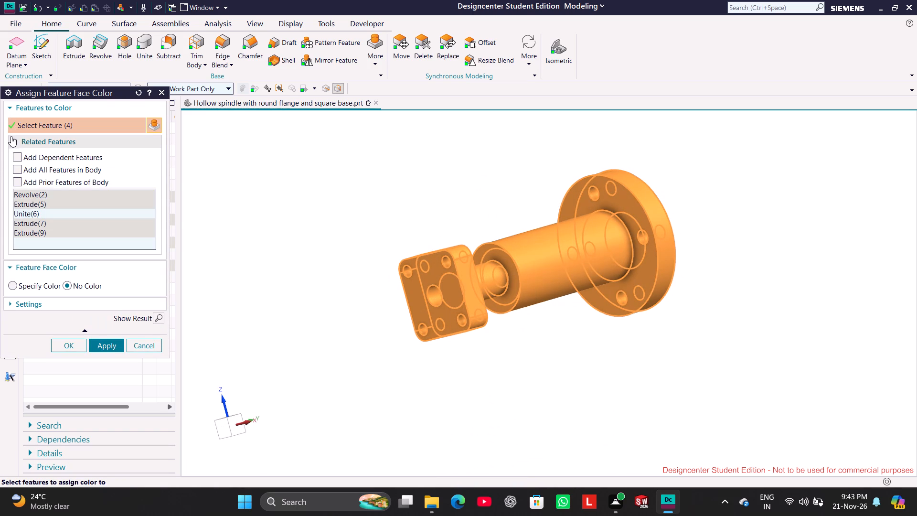
click(11, 138)
click(13, 175)
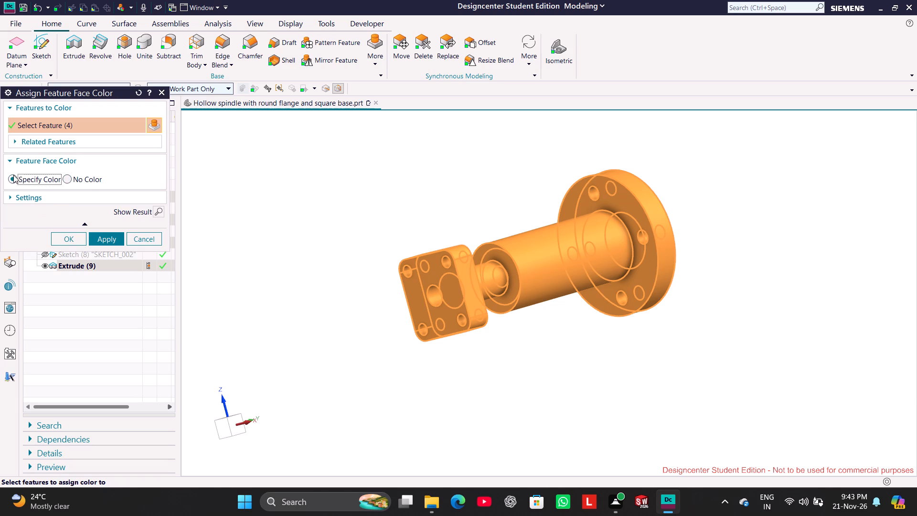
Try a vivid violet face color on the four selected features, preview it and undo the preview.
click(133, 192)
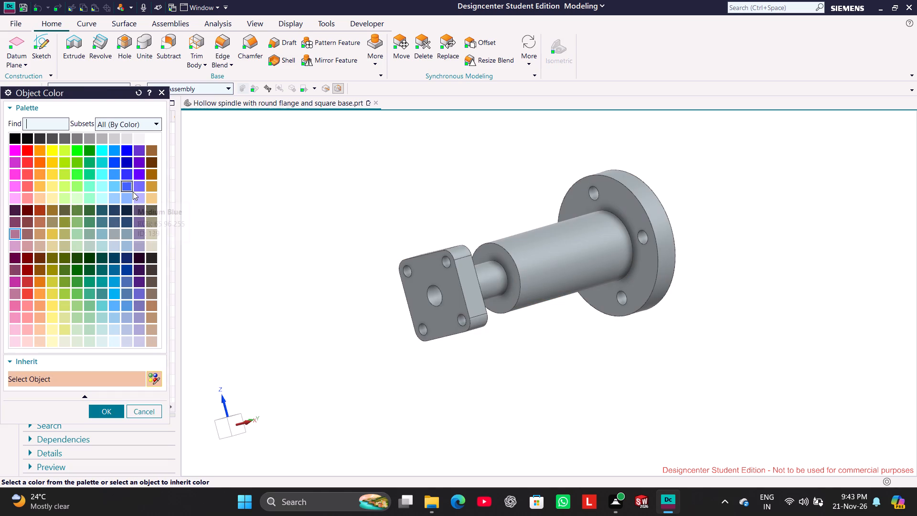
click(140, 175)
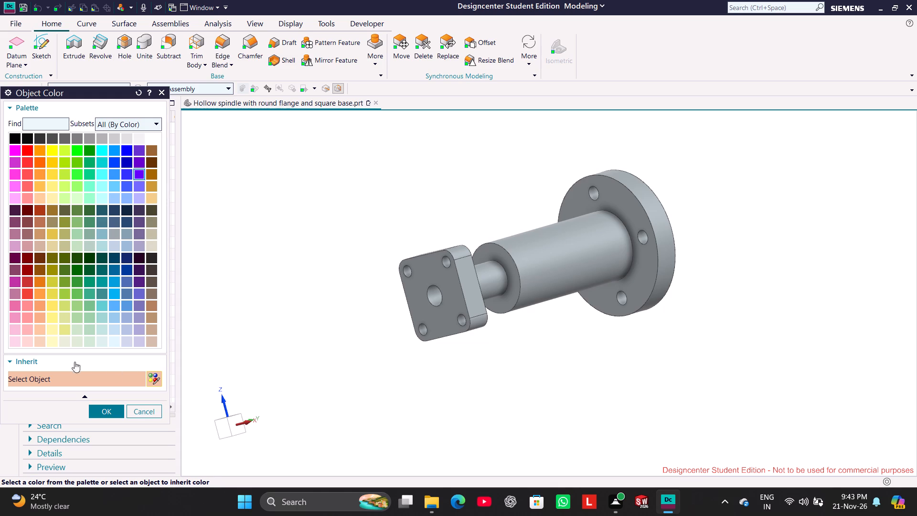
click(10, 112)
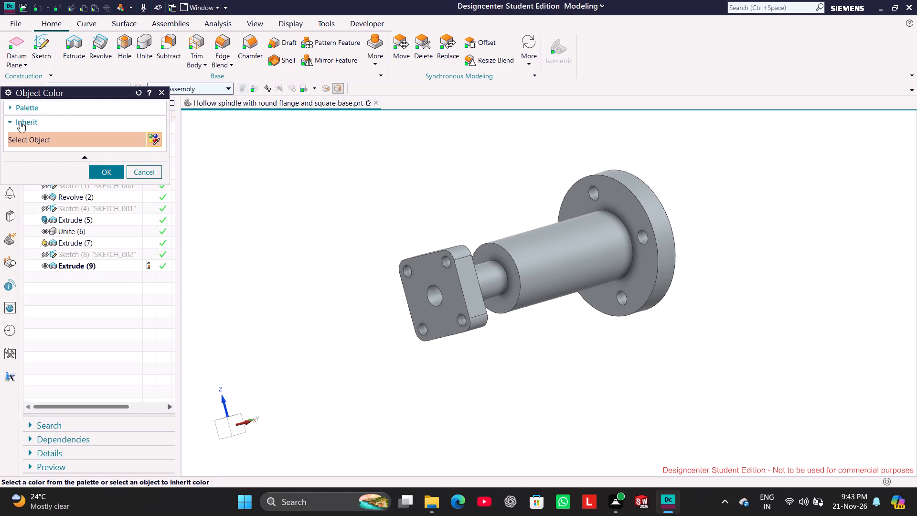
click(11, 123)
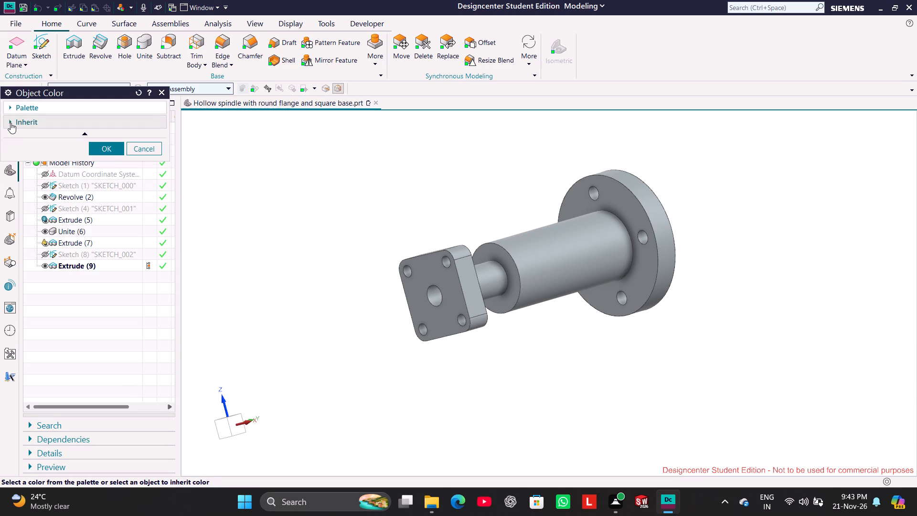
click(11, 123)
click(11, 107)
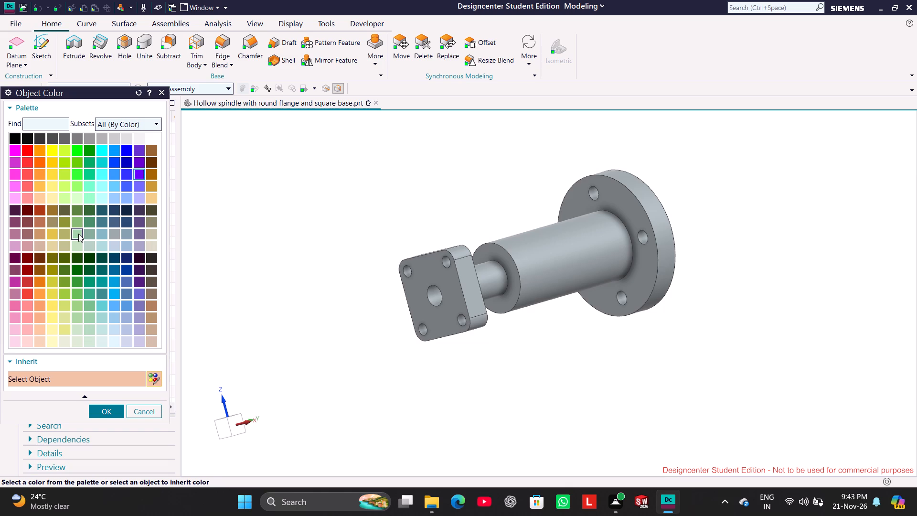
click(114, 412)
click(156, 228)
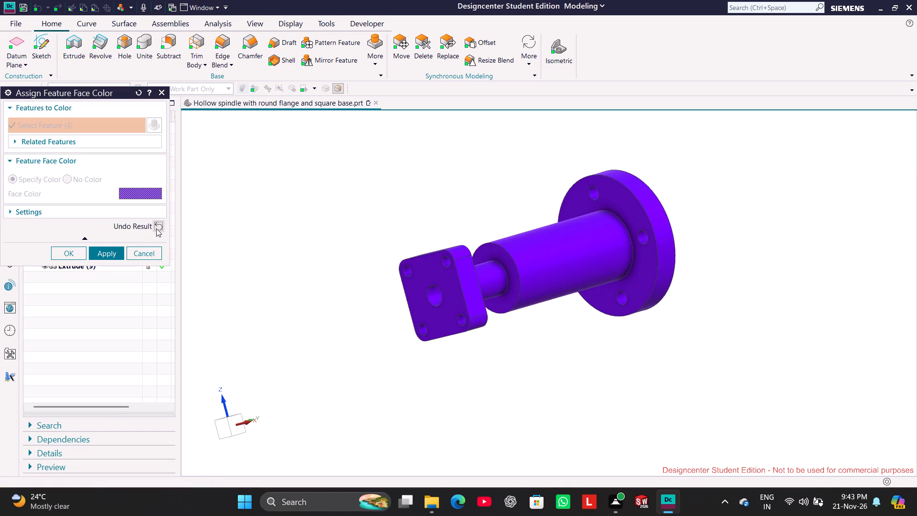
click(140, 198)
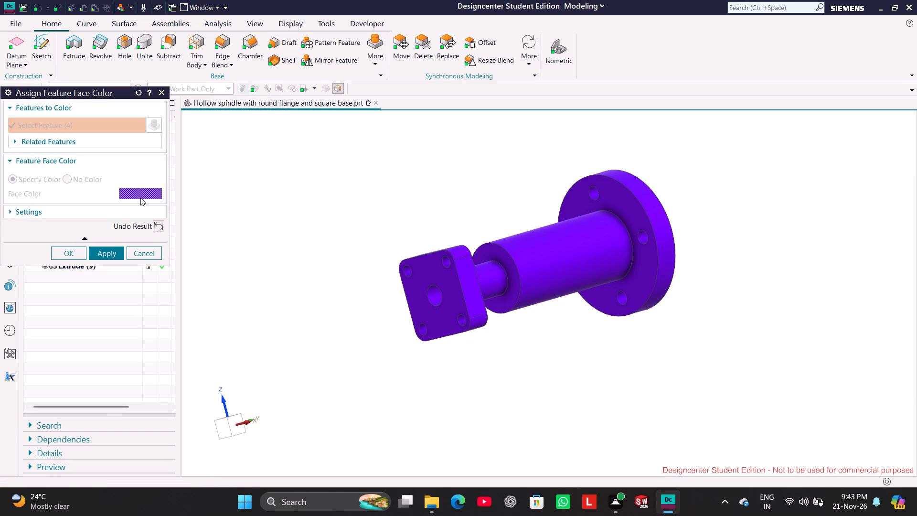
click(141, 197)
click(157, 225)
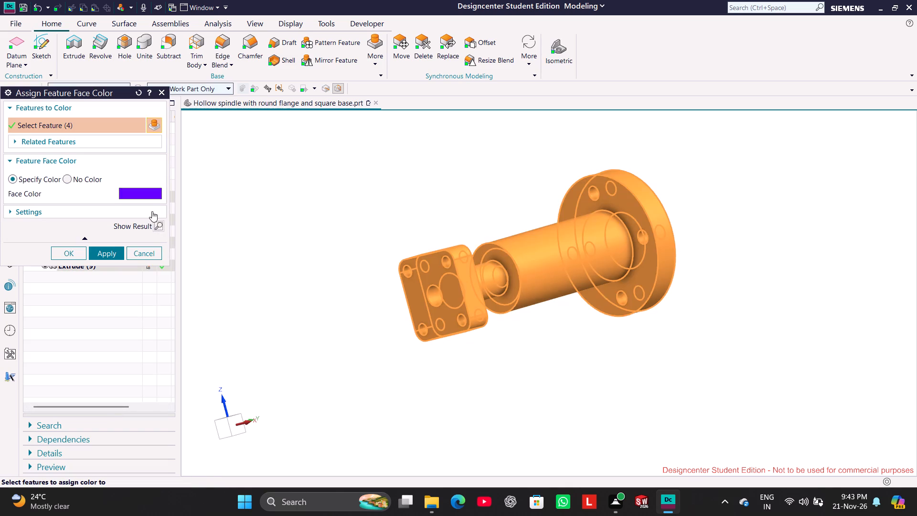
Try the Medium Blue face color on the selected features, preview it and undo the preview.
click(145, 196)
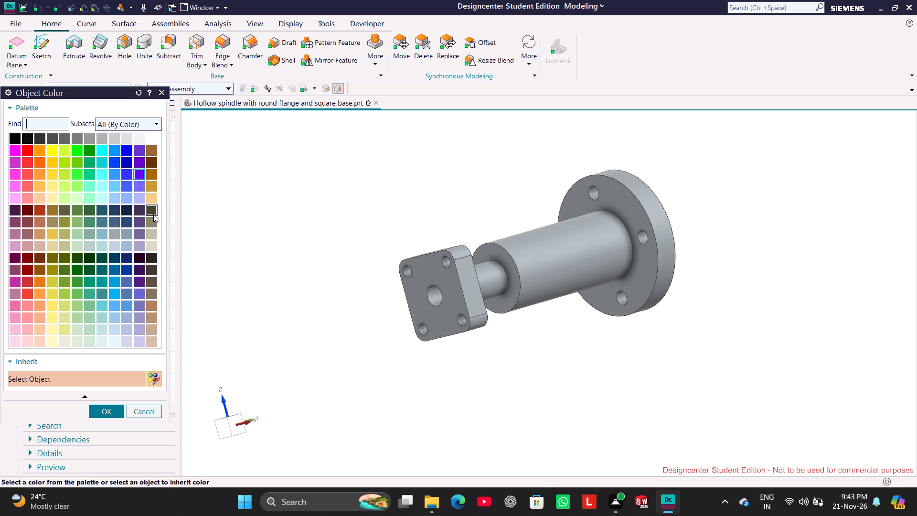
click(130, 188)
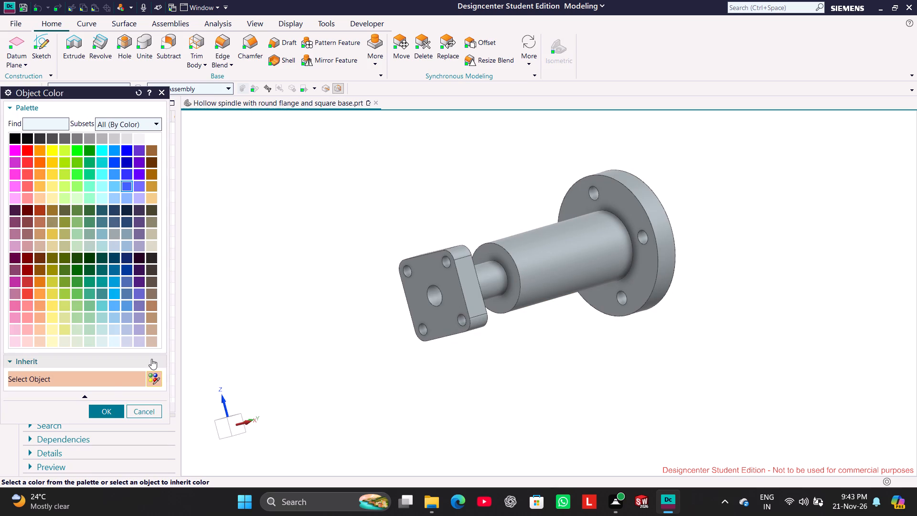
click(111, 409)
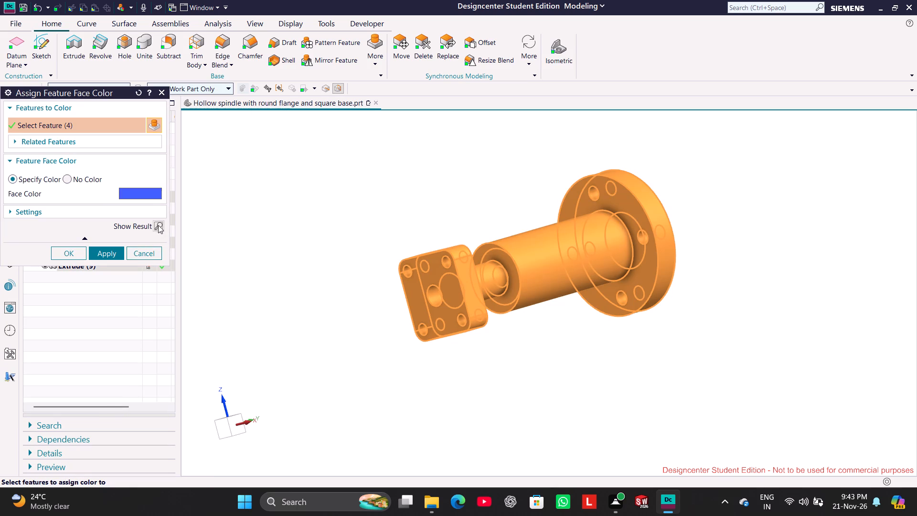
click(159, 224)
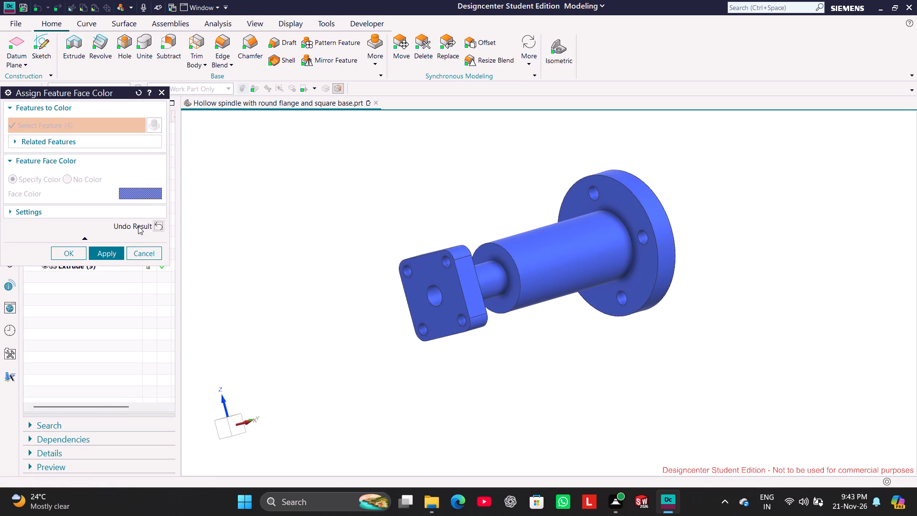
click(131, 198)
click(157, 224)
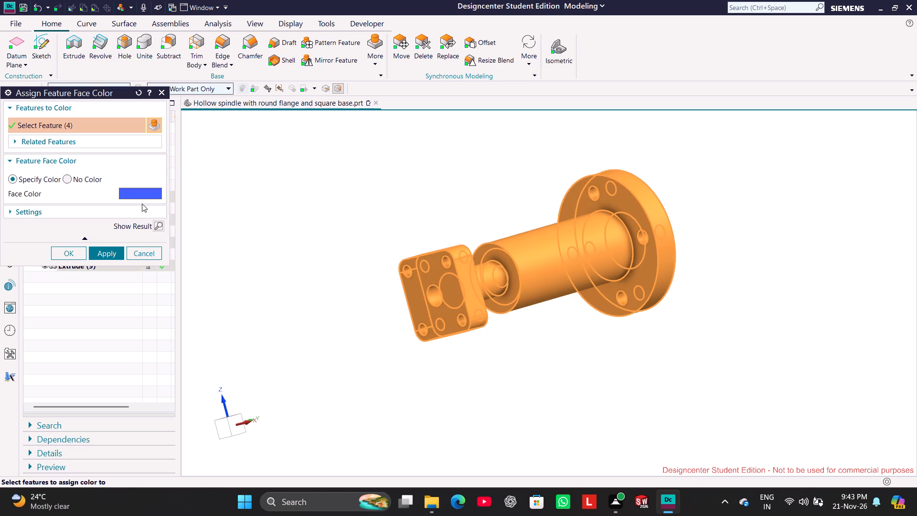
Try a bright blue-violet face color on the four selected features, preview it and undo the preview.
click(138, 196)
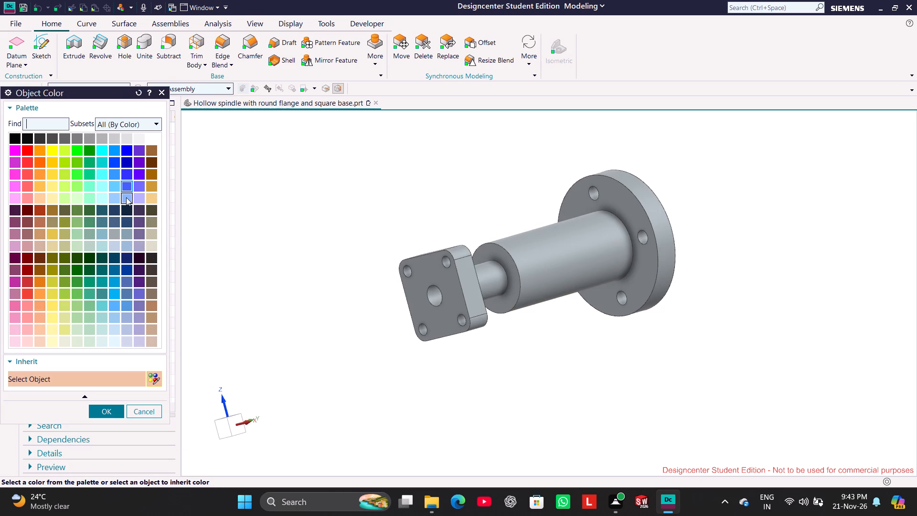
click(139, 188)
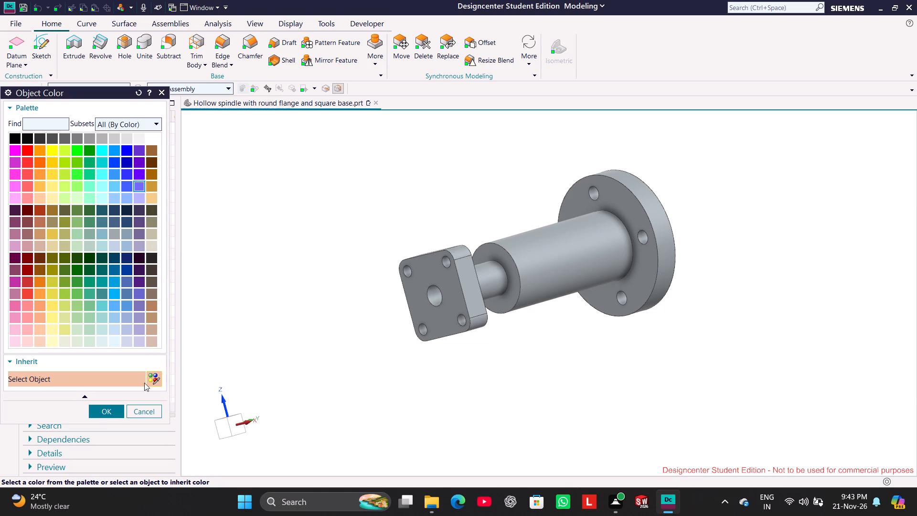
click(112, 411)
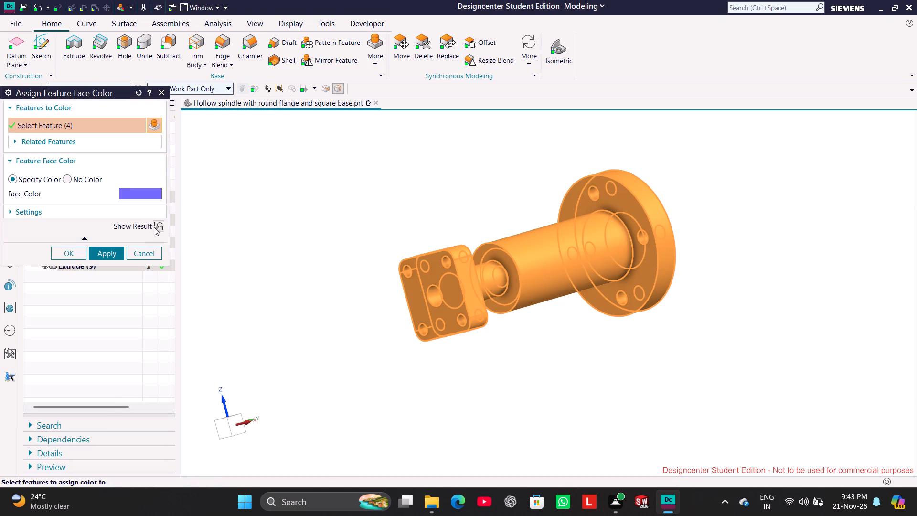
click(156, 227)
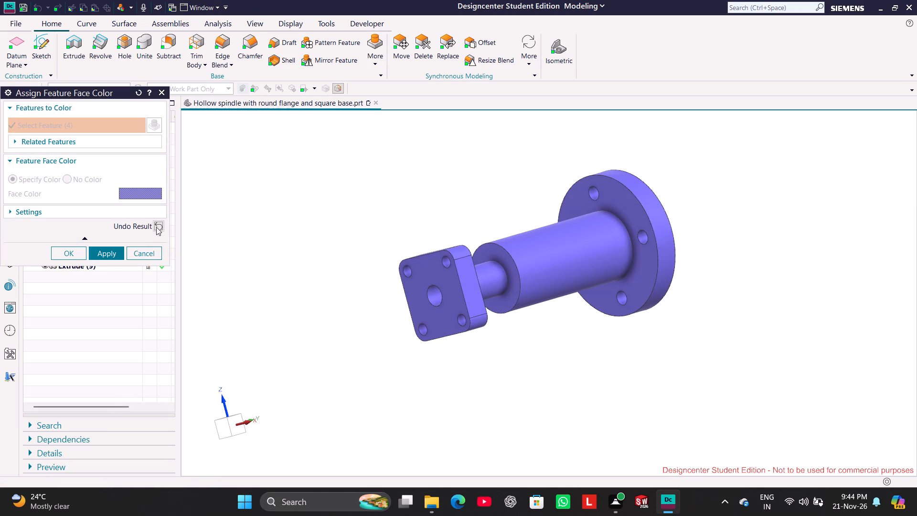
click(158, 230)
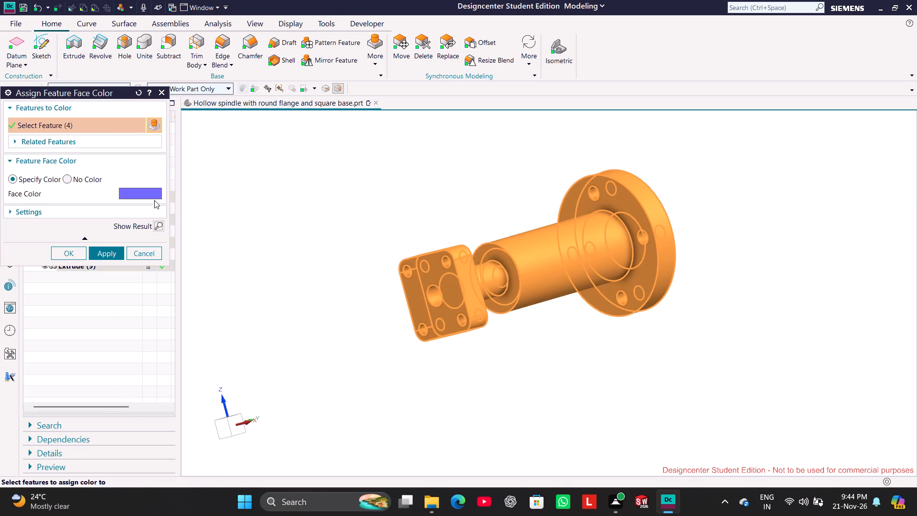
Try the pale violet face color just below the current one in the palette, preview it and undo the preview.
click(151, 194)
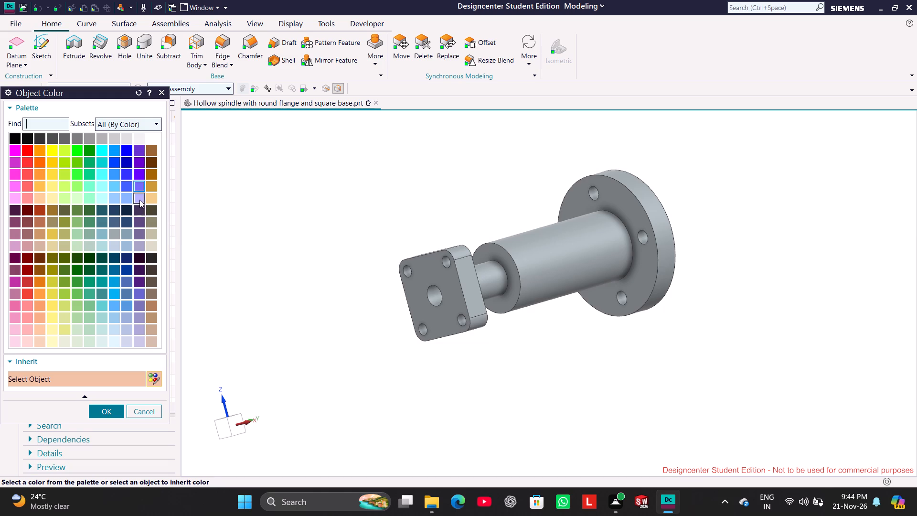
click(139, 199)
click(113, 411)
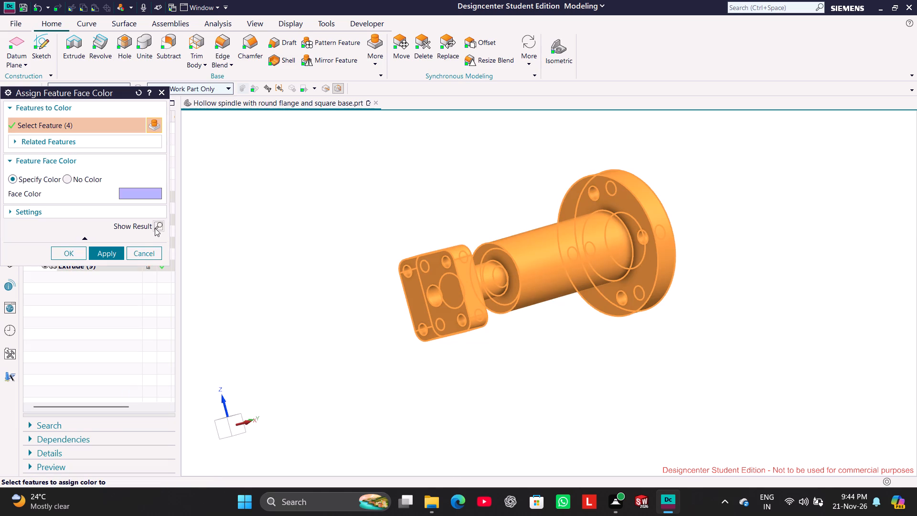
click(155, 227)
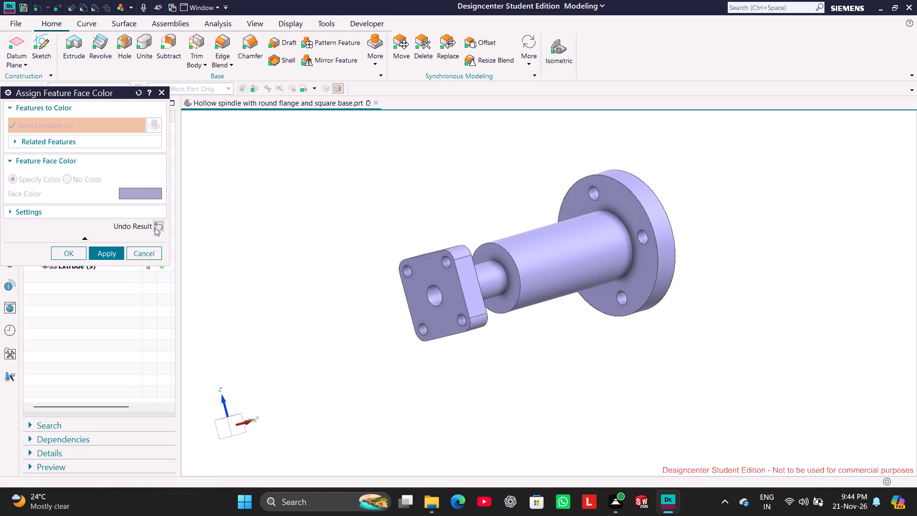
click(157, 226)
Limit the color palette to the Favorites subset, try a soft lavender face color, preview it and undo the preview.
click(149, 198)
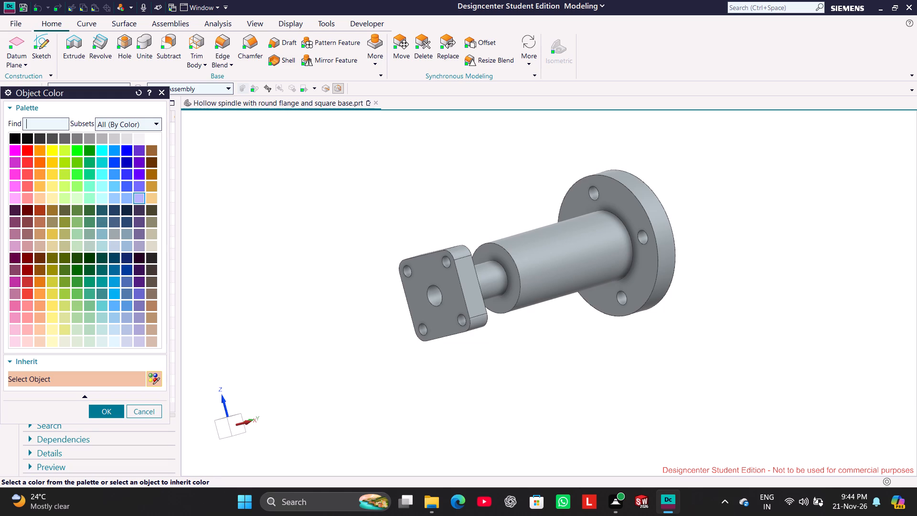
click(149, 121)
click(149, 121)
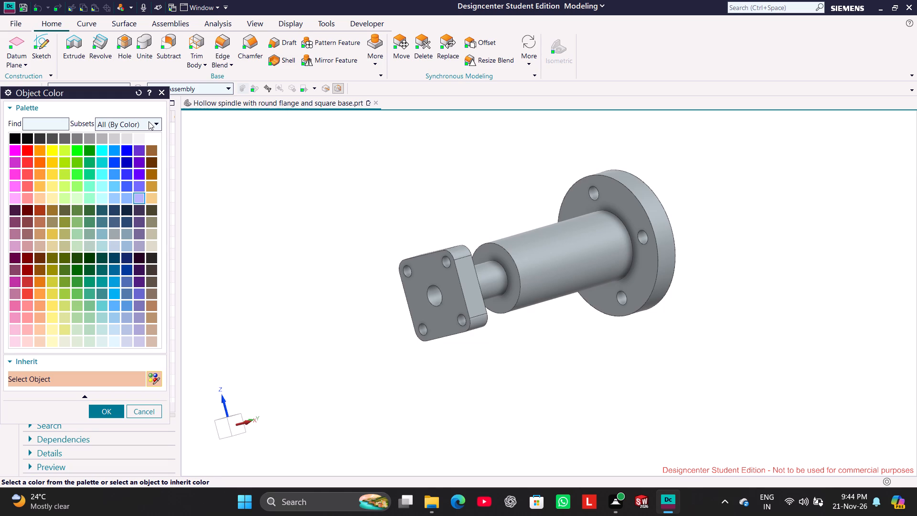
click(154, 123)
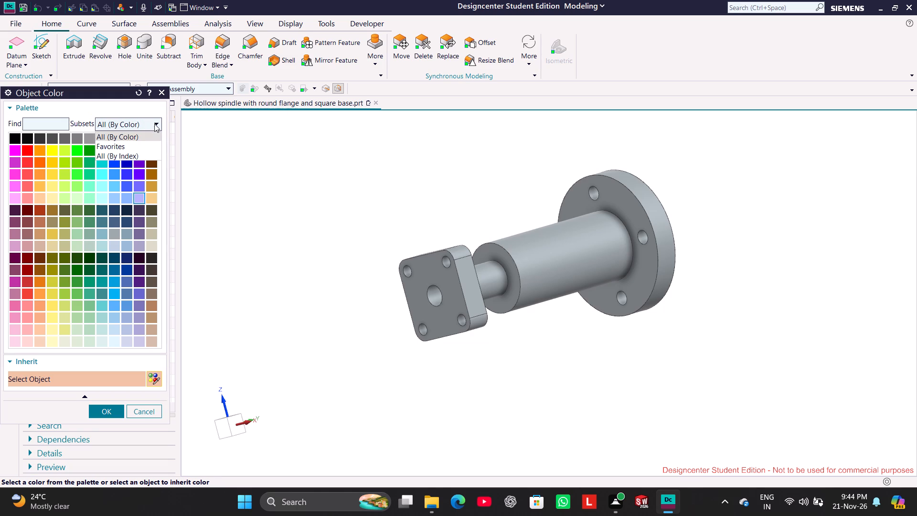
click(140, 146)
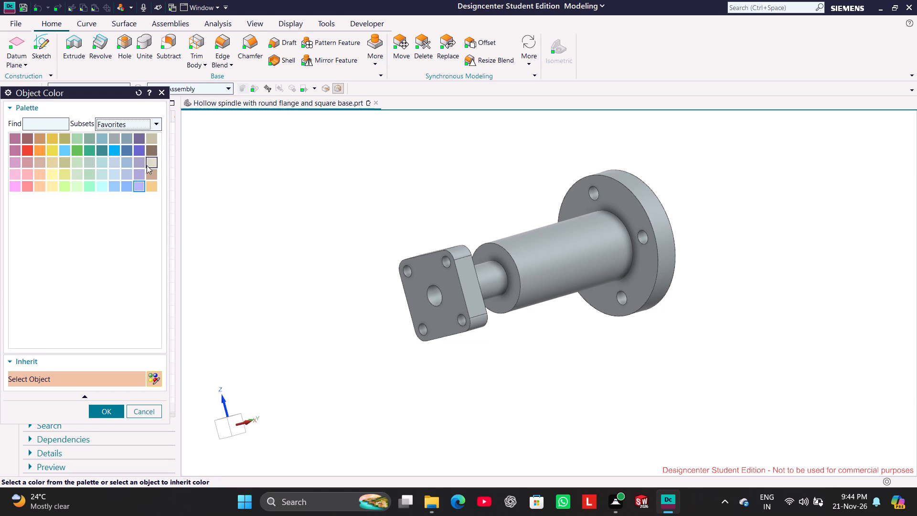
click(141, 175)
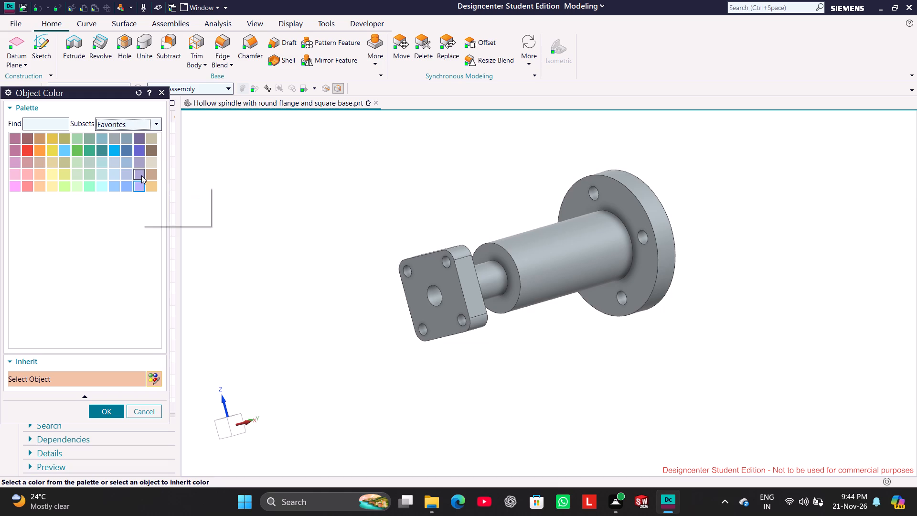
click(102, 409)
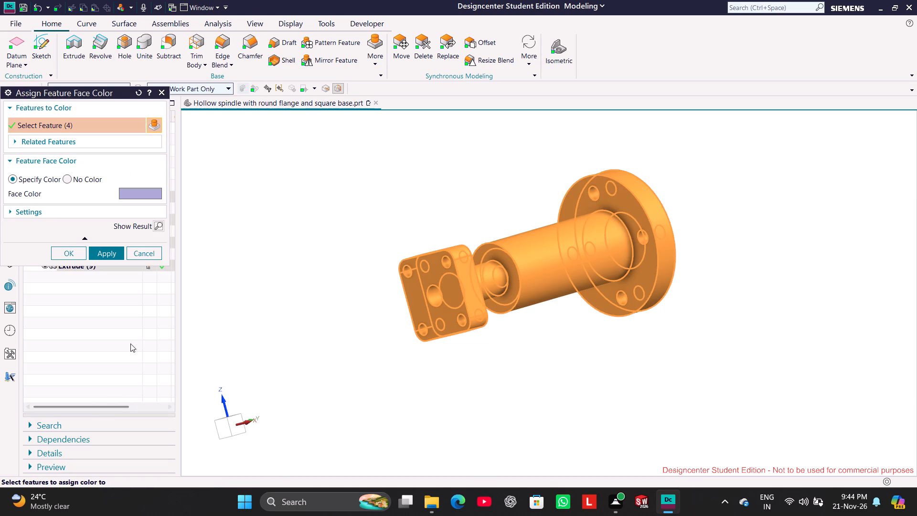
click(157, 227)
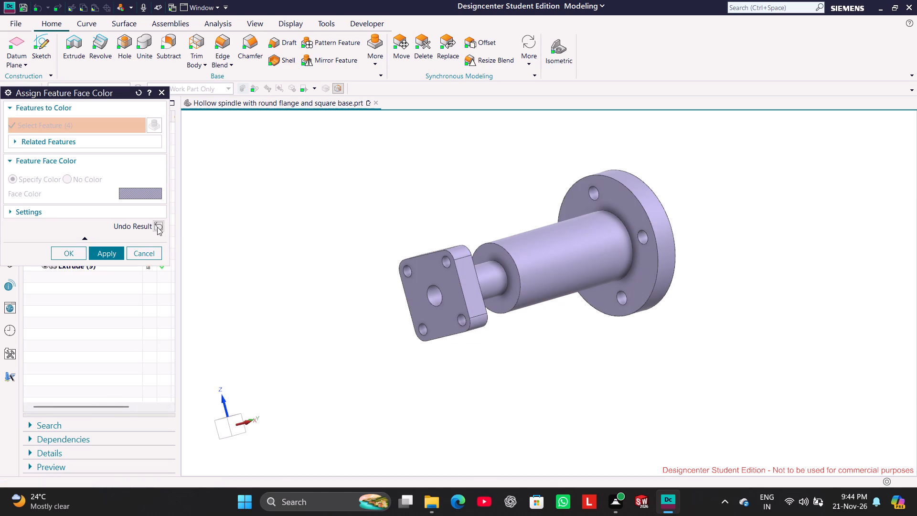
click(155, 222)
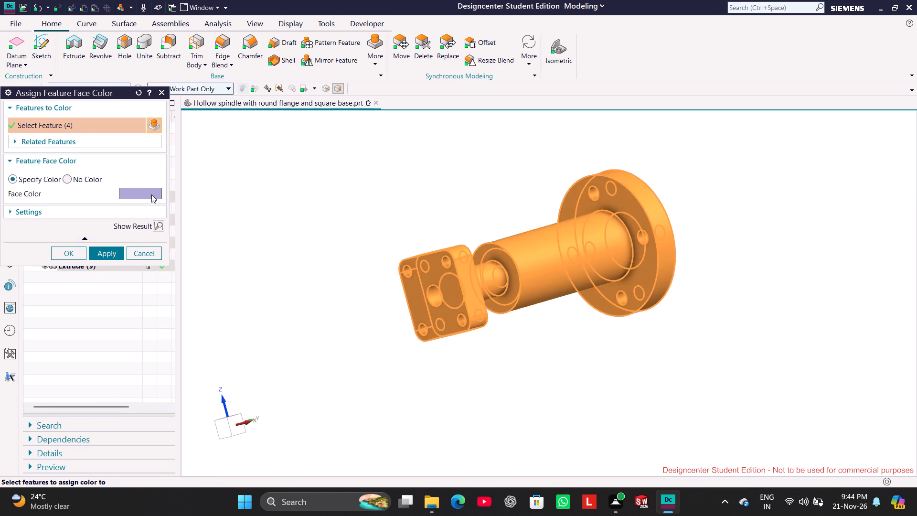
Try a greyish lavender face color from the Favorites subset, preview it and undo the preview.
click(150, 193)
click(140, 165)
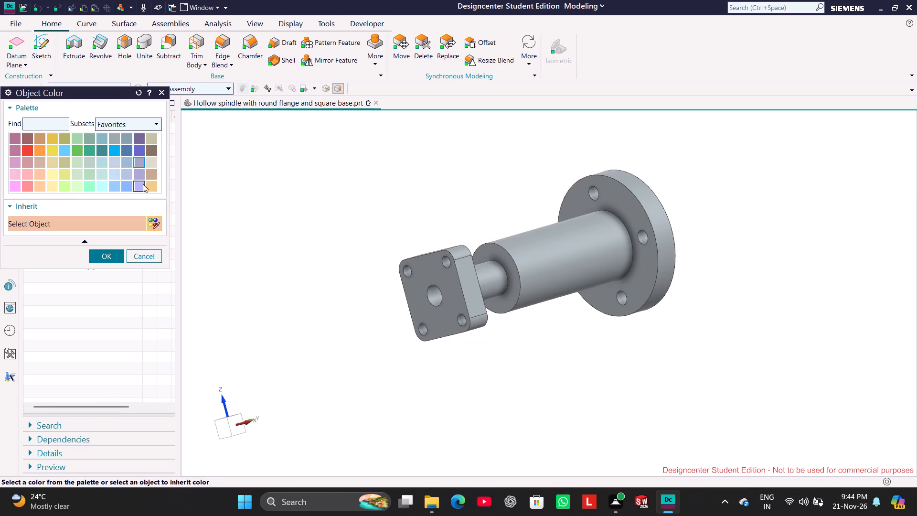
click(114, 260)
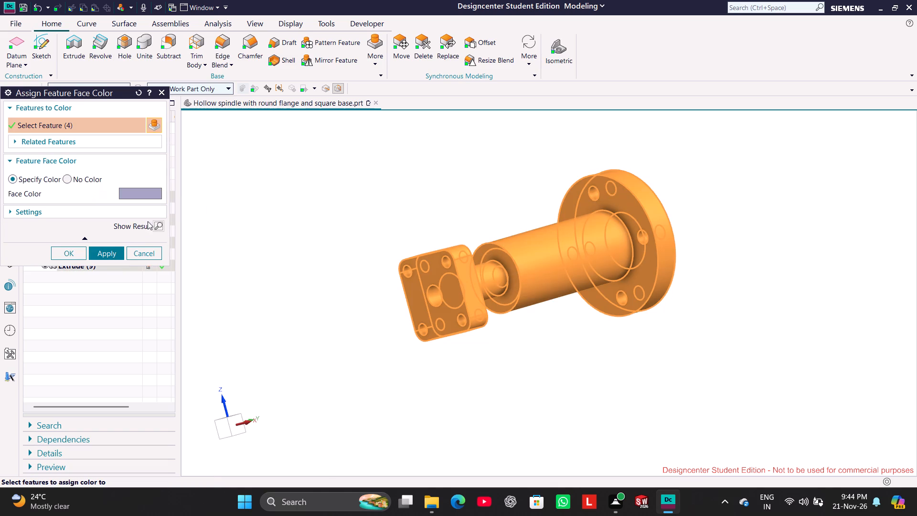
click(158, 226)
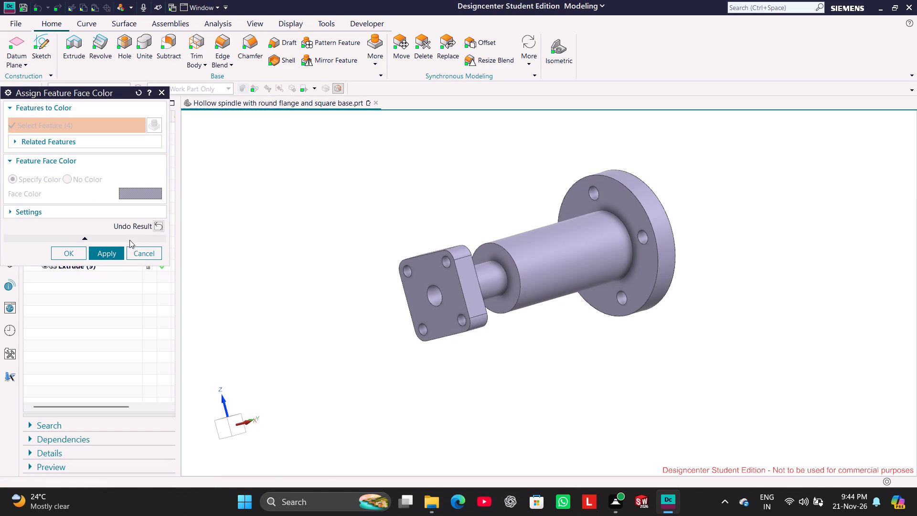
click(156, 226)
Apply the medium blue-violet face color from the Favorites subset to the four selected features and finish the color assignment.
click(147, 196)
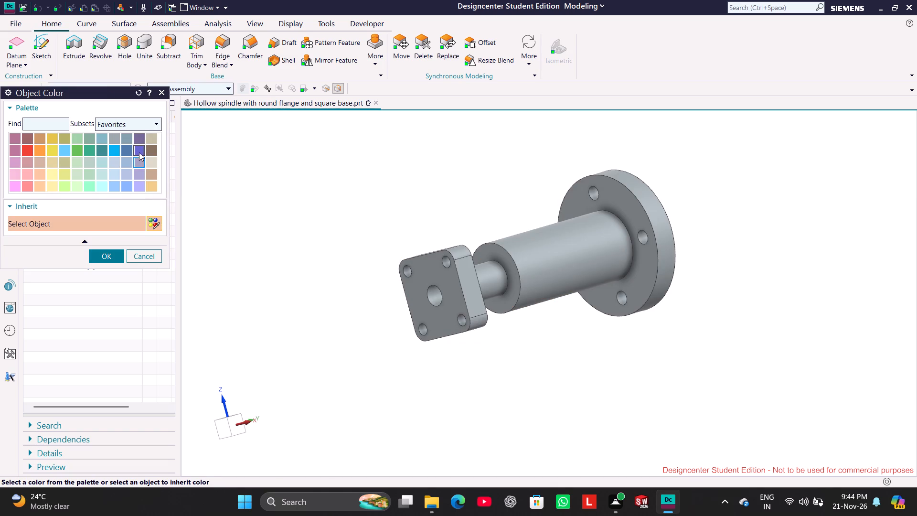
click(139, 151)
click(113, 254)
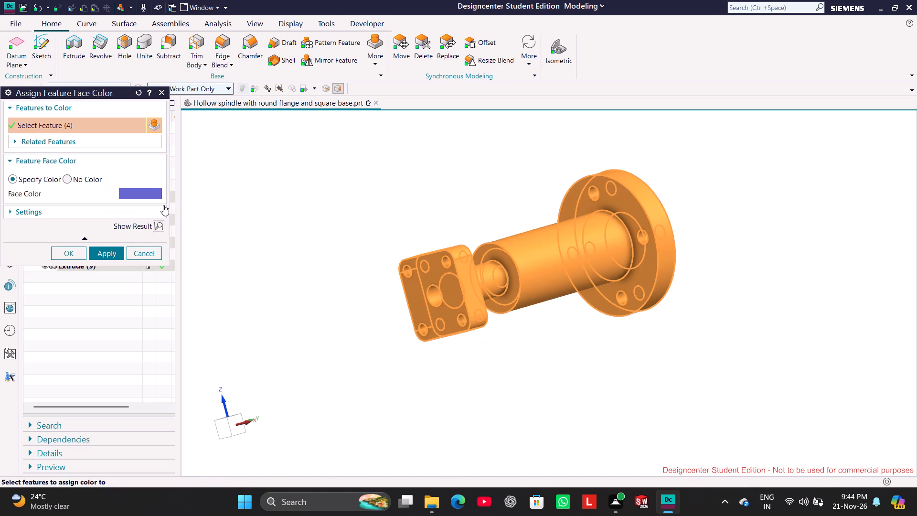
click(158, 225)
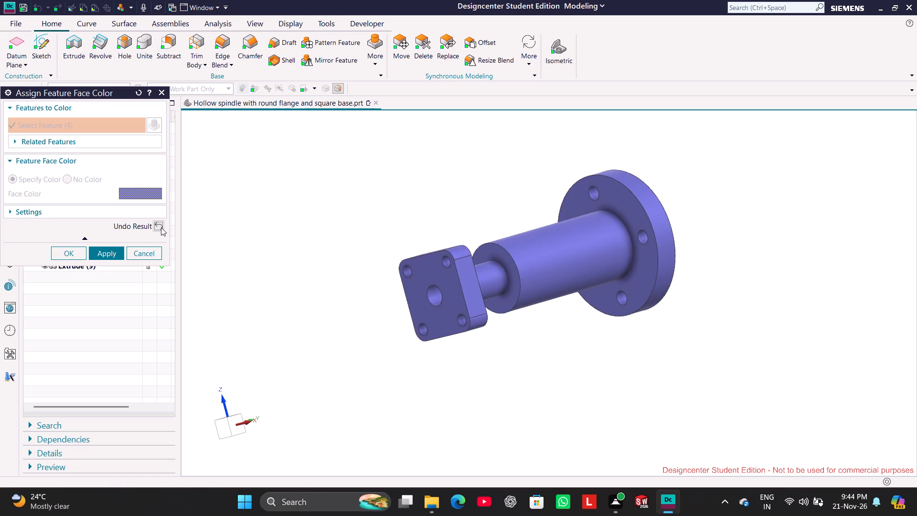
click(112, 258)
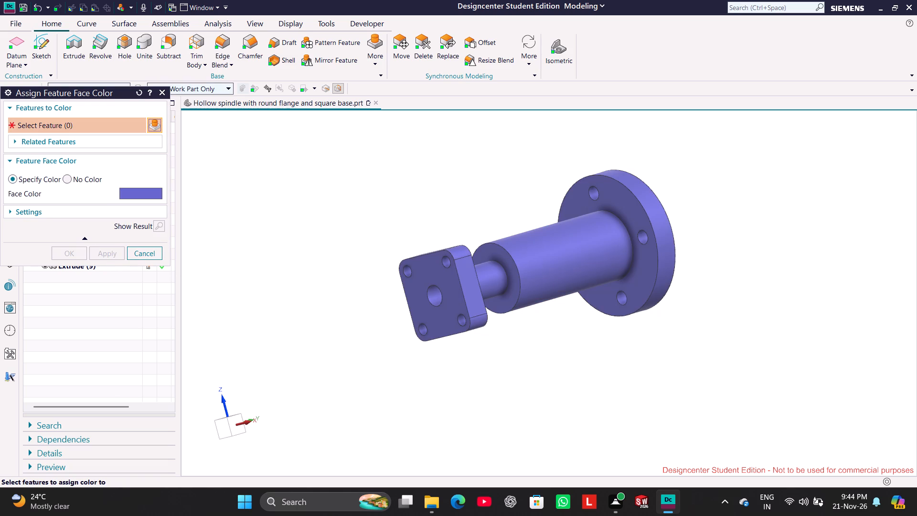
click(150, 254)
Set the colored spindle model to the isometric view.
click(570, 46)
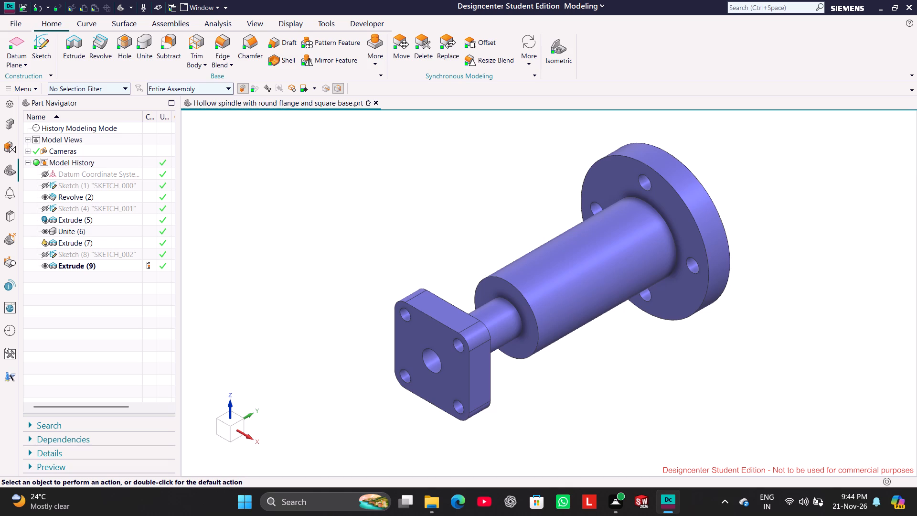
Stop recording the journal.
click(374, 25)
click(503, 47)
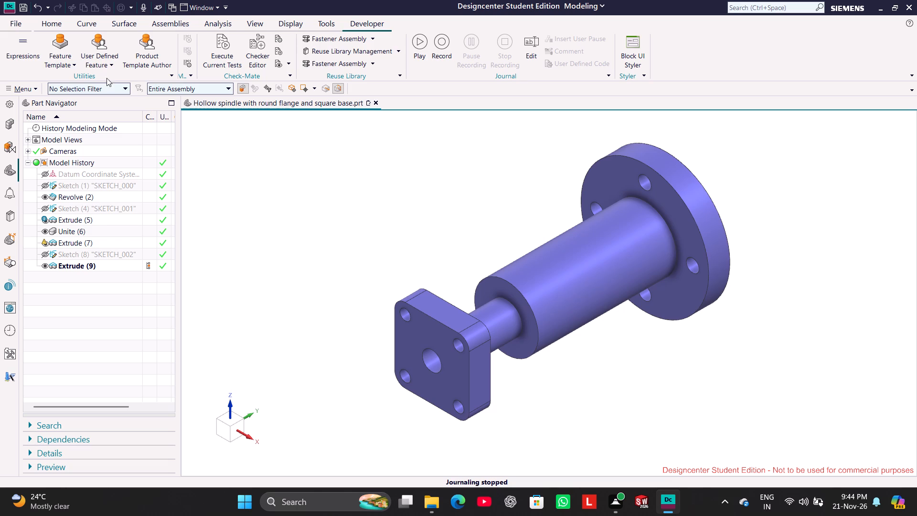
Return to the modeling tools and save the hollow spindle part file.
click(56, 26)
click(24, 6)
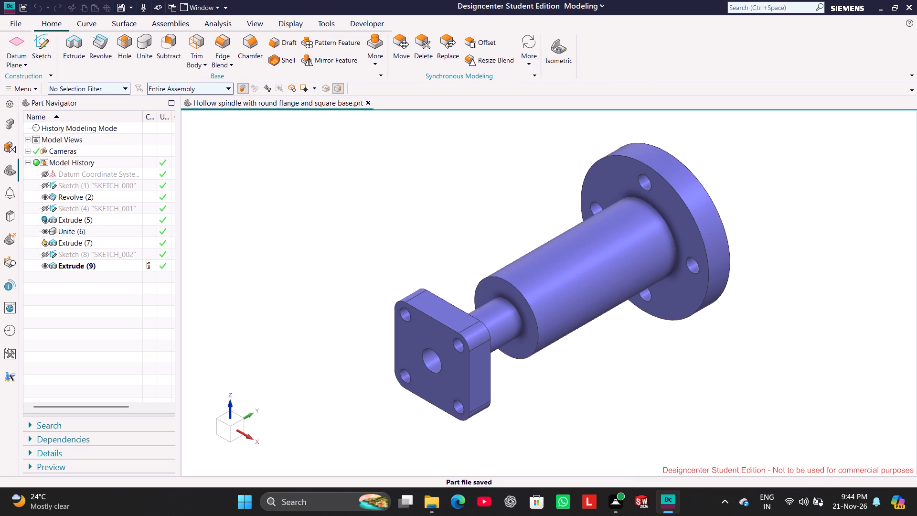
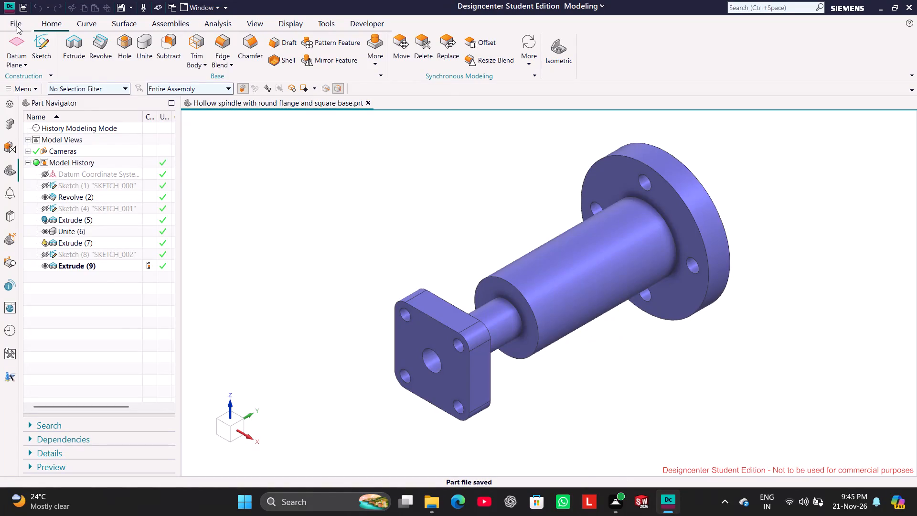
Print the current display with Microsoft Print to PDF and save it in the Tasks Done folder, pasting the copied file name.
click(17, 26)
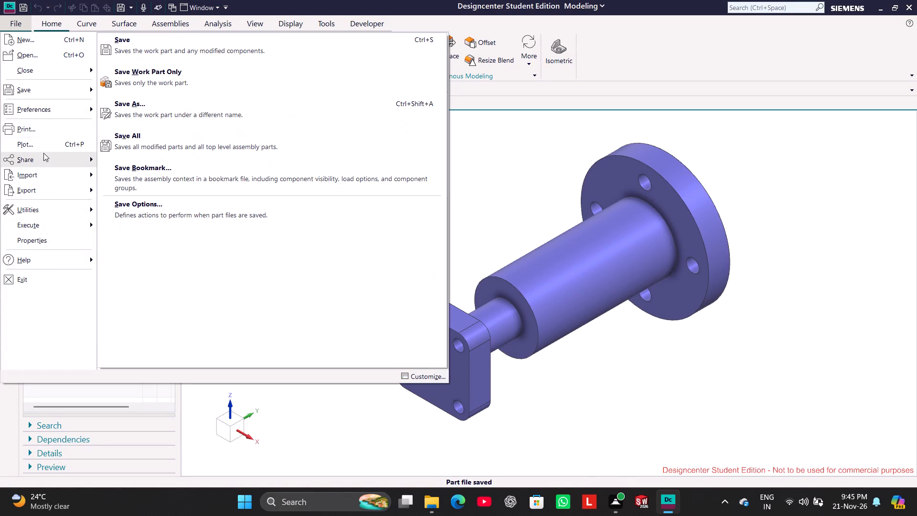
click(46, 133)
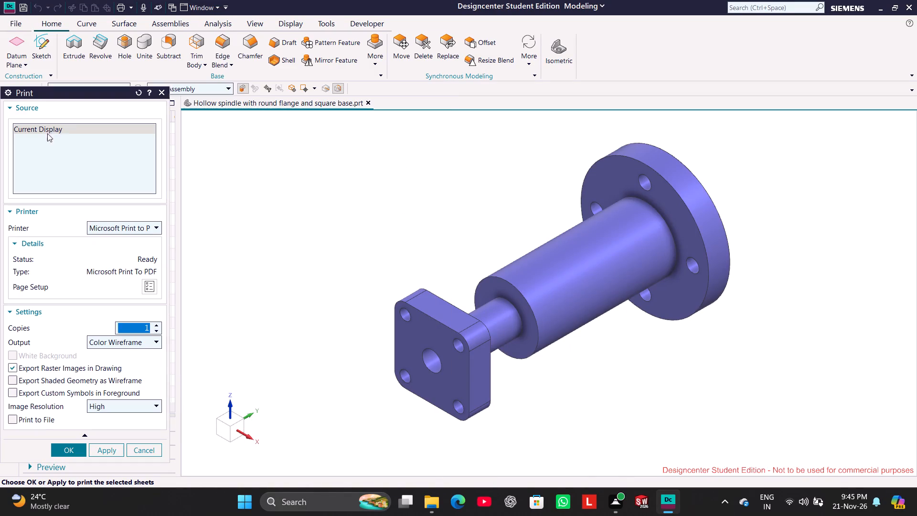
click(72, 453)
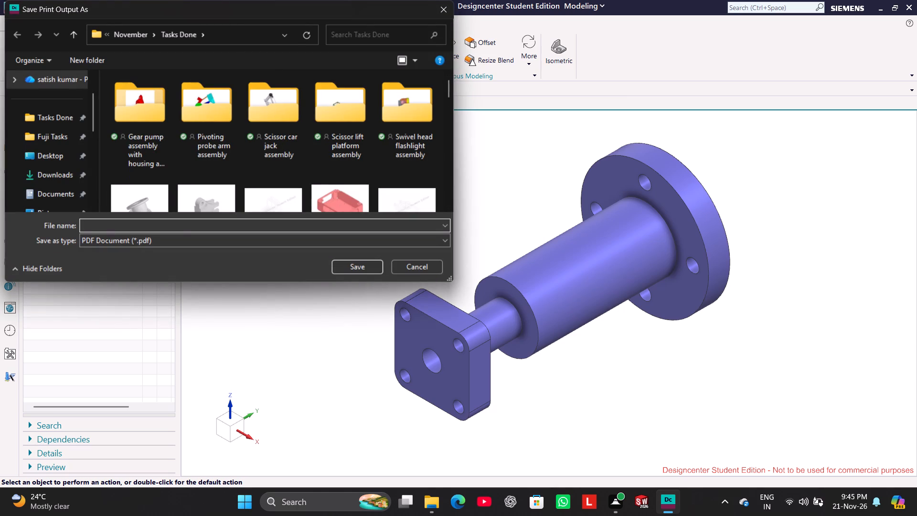
key(ctrl+v)
click(369, 272)
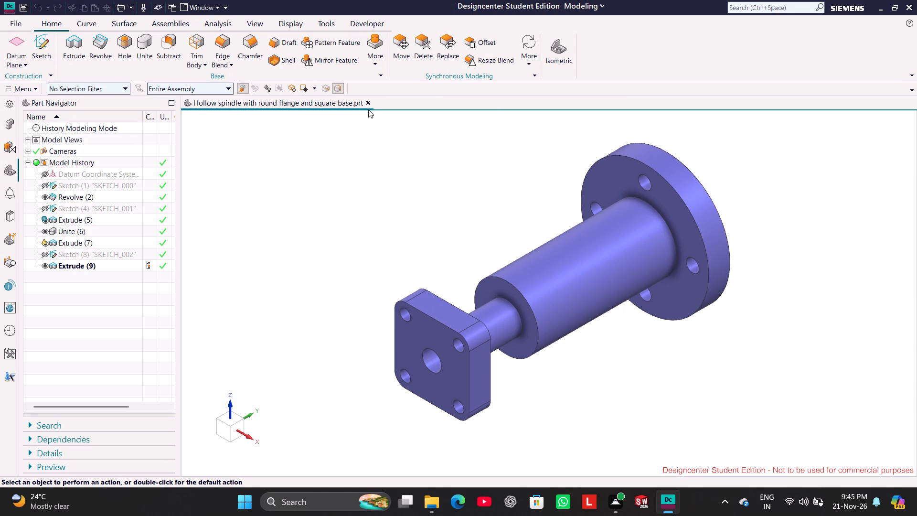
Close the hollow spindle part file.
click(368, 101)
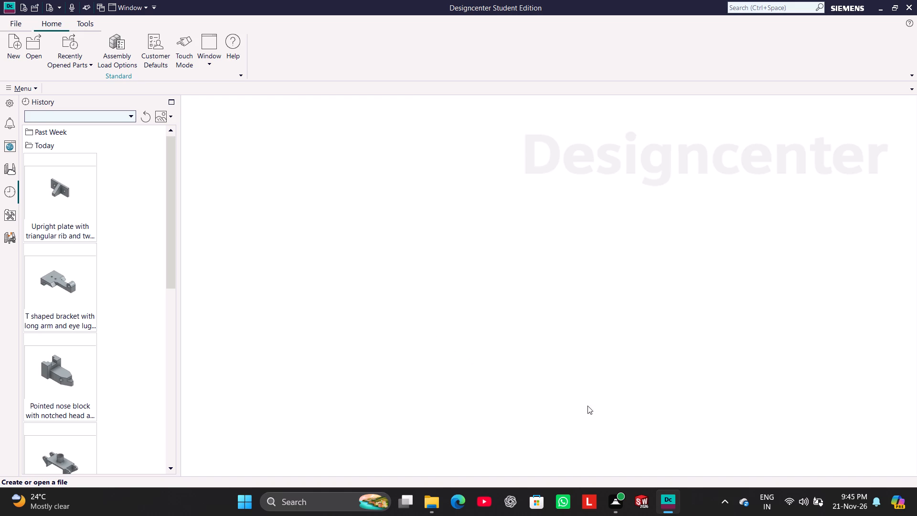